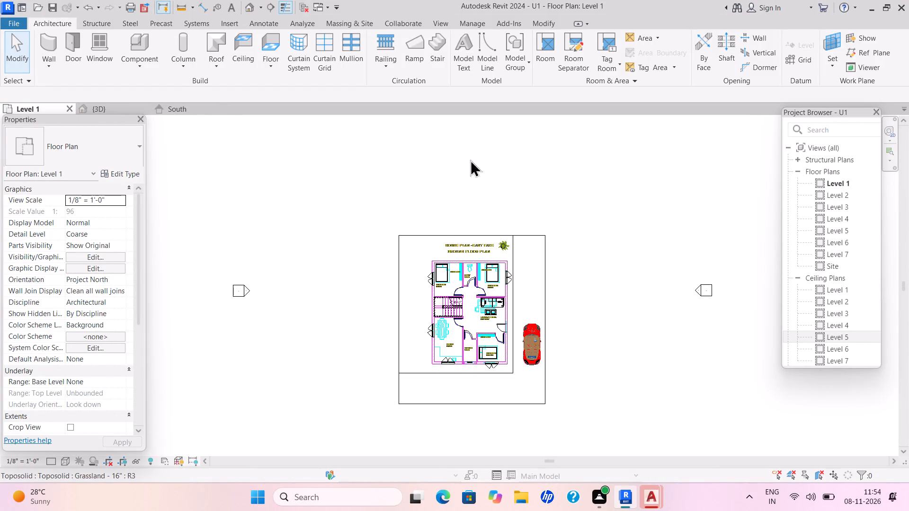
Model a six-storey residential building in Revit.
Close the South, 3D and Level 1 views so that the U1 project closes.
{"action": "left_click", "coordinate": [223, 111]}
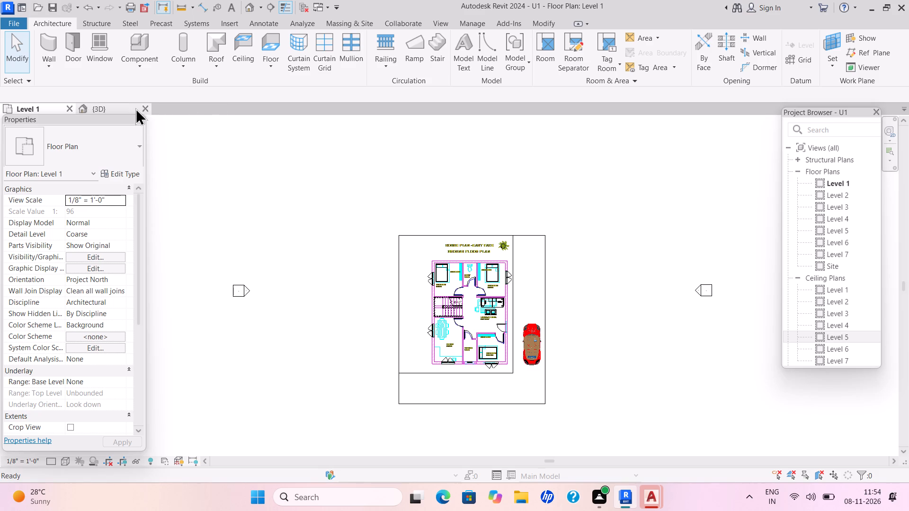
{"action": "left_click", "coordinate": [147, 105]}
{"action": "left_click", "coordinate": [71, 109]}
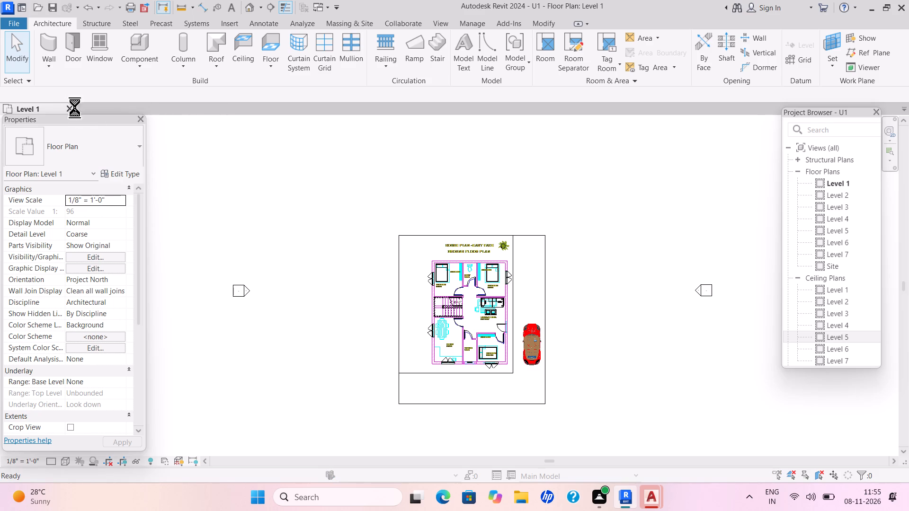
{"action": "left_click", "coordinate": [493, 249]}
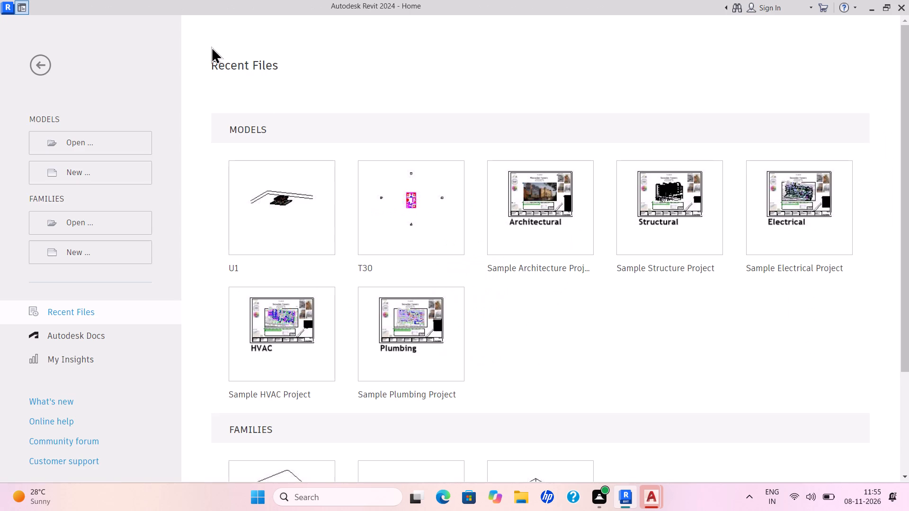
Create a new project from the default template in the English-Imperial templates folder.
{"action": "left_click", "coordinate": [98, 175]}
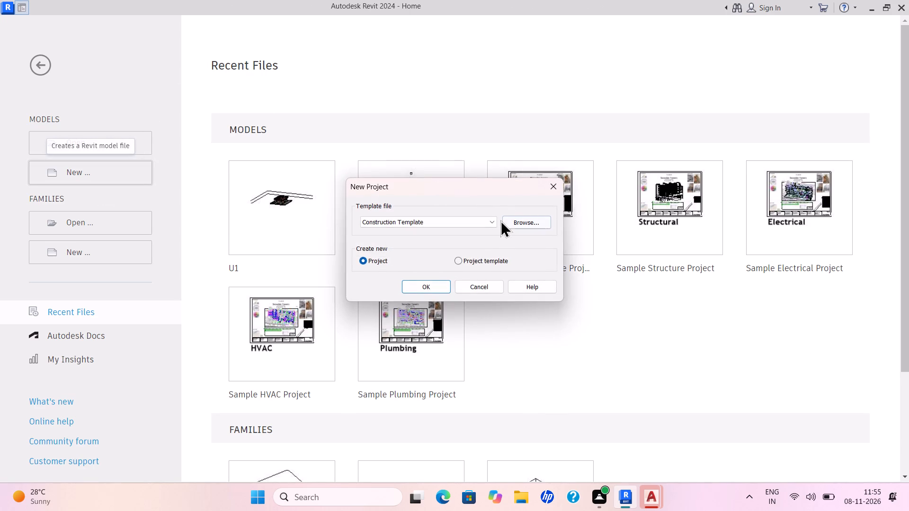
{"action": "left_click_drag", "start_coordinate": [488, 222], "coordinate": [490, 229]}
{"action": "left_click", "coordinate": [443, 249]}
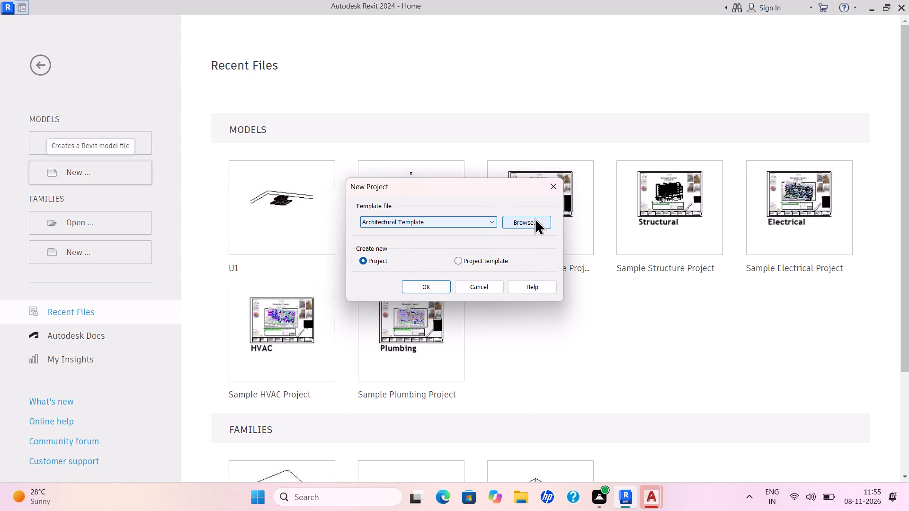
{"action": "left_click", "coordinate": [535, 218]}
{"action": "left_click", "coordinate": [558, 117]}
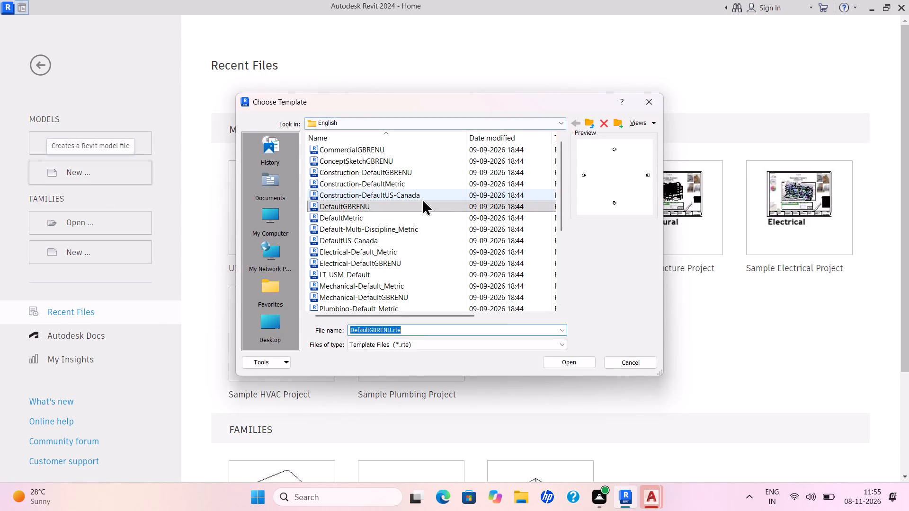
{"action": "left_click", "coordinate": [558, 122]}
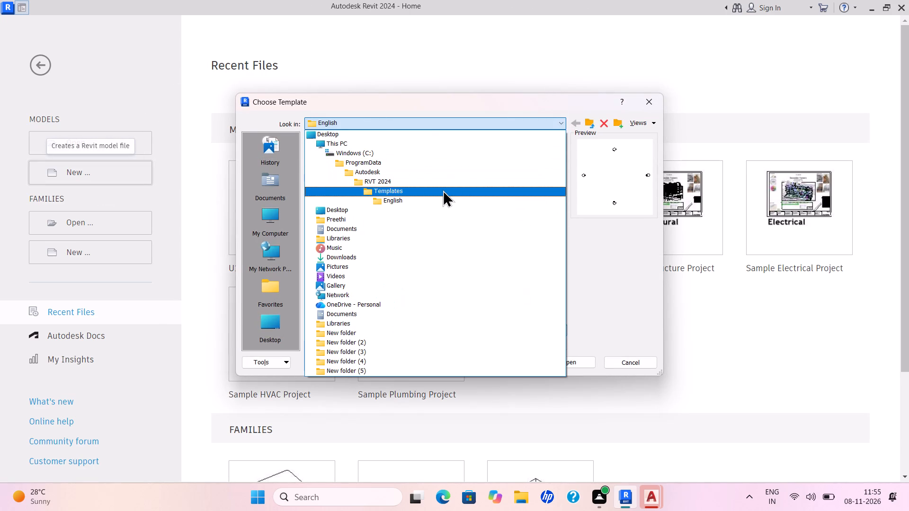
{"action": "left_click", "coordinate": [443, 190]}
{"action": "double_click", "coordinate": [366, 180]}
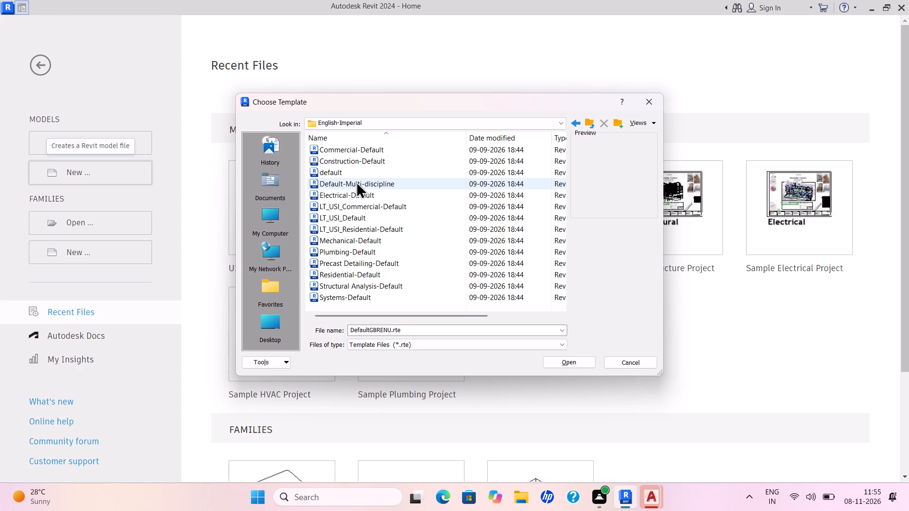
{"action": "double_click", "coordinate": [353, 175]}
{"action": "left_click", "coordinate": [437, 285]}
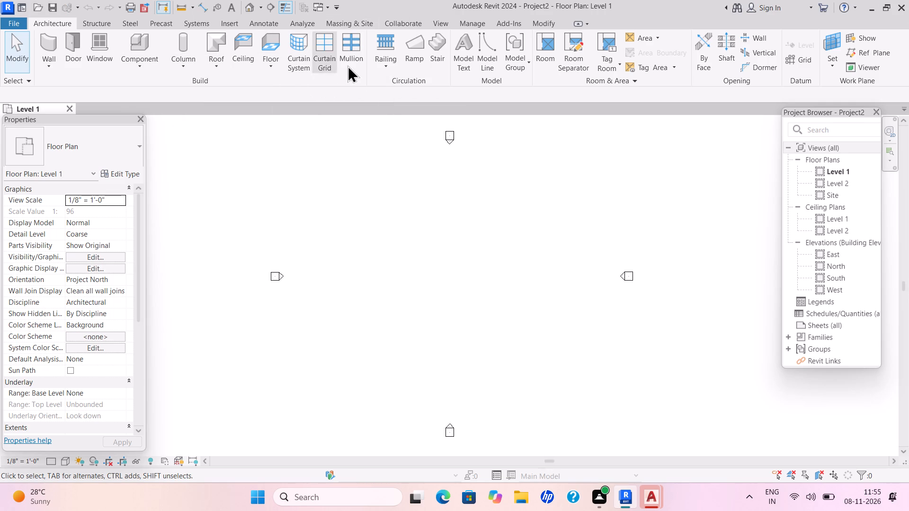
Link the CAD drawing INTERNSHIP PP69.dwg from the Documents folder into the Level 1 floor plan.
{"action": "left_click", "coordinate": [222, 20]}
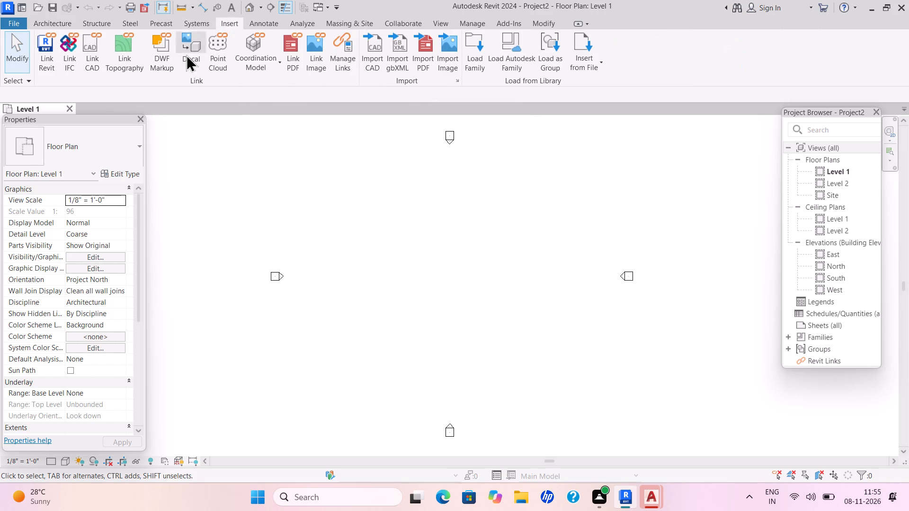
{"action": "left_click", "coordinate": [88, 57]}
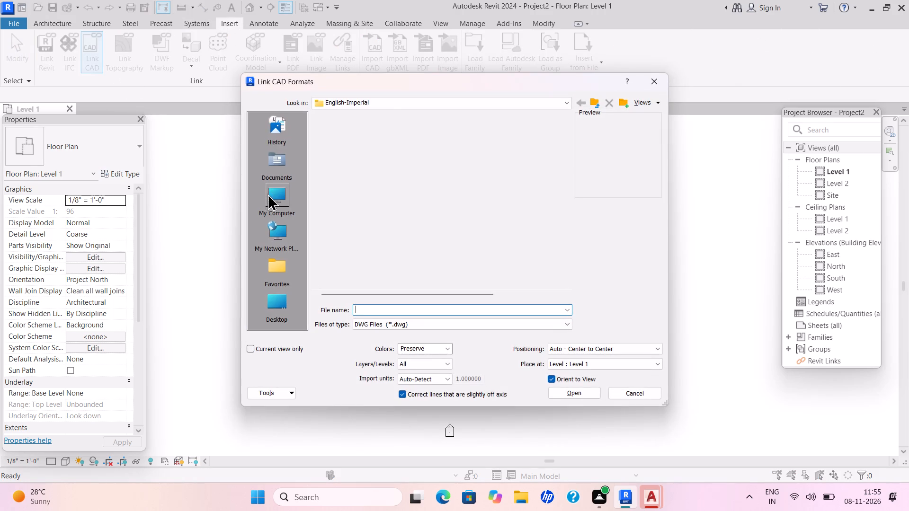
{"action": "left_click", "coordinate": [269, 174]}
{"action": "left_click_drag", "start_coordinate": [269, 174], "coordinate": [274, 178]}
{"action": "scroll", "coordinate": [416, 233], "scroll_direction": "up", "scroll_amount": 3}
{"action": "scroll", "coordinate": [415, 239], "scroll_direction": "down", "scroll_amount": 2}
{"action": "scroll", "coordinate": [415, 245], "scroll_direction": "up", "scroll_amount": 1}
{"action": "scroll", "coordinate": [414, 256], "scroll_direction": "down", "scroll_amount": 1}
{"action": "scroll", "coordinate": [414, 256], "scroll_direction": "up", "scroll_amount": 1}
{"action": "scroll", "coordinate": [414, 256], "scroll_direction": "down", "scroll_amount": 1}
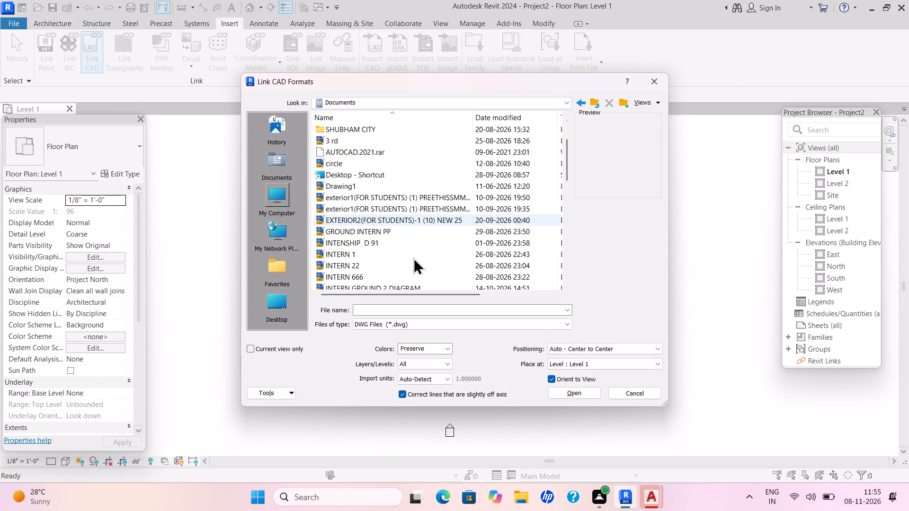
{"action": "scroll", "coordinate": [413, 257], "scroll_direction": "down", "scroll_amount": 8}
{"action": "scroll", "coordinate": [408, 263], "scroll_direction": "up", "scroll_amount": 1}
{"action": "scroll", "coordinate": [408, 263], "scroll_direction": "down", "scroll_amount": 1}
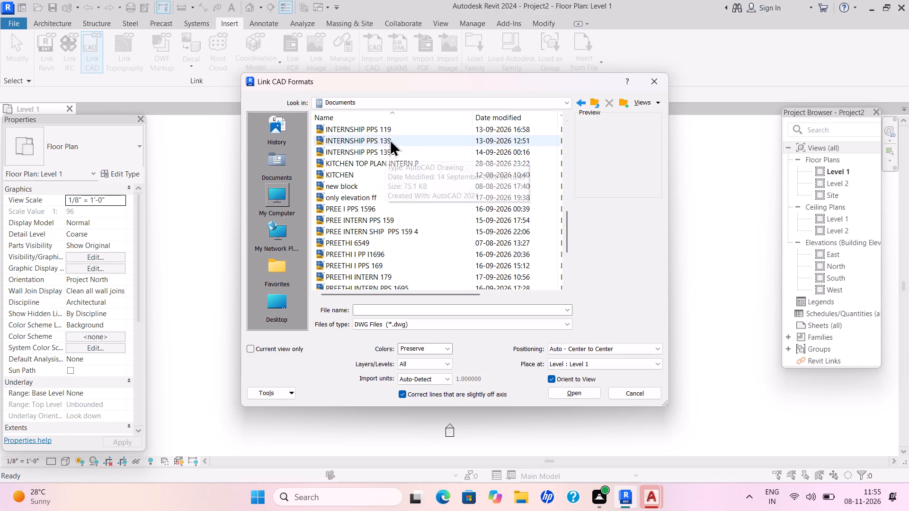
{"action": "scroll", "coordinate": [427, 151], "scroll_direction": "up", "scroll_amount": 1}
{"action": "scroll", "coordinate": [427, 151], "scroll_direction": "down", "scroll_amount": 2}
{"action": "scroll", "coordinate": [427, 152], "scroll_direction": "up", "scroll_amount": 2}
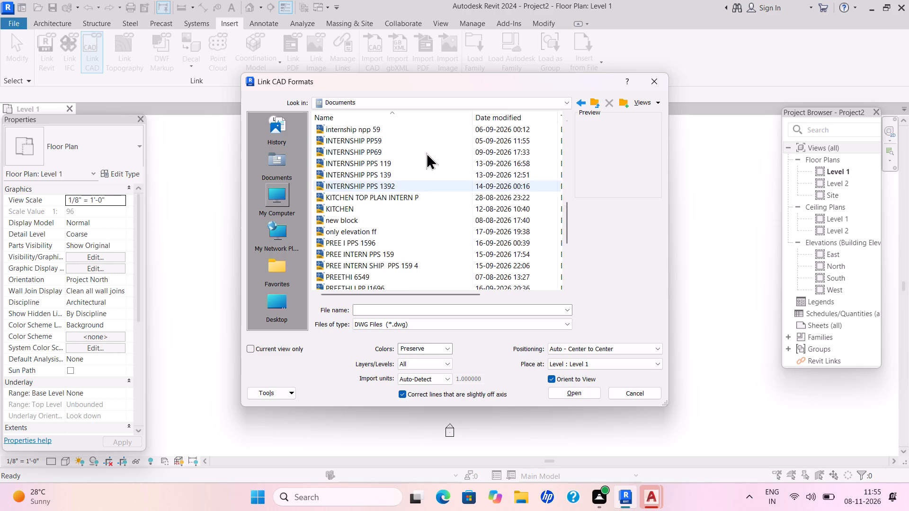
{"action": "left_click", "coordinate": [409, 151]}
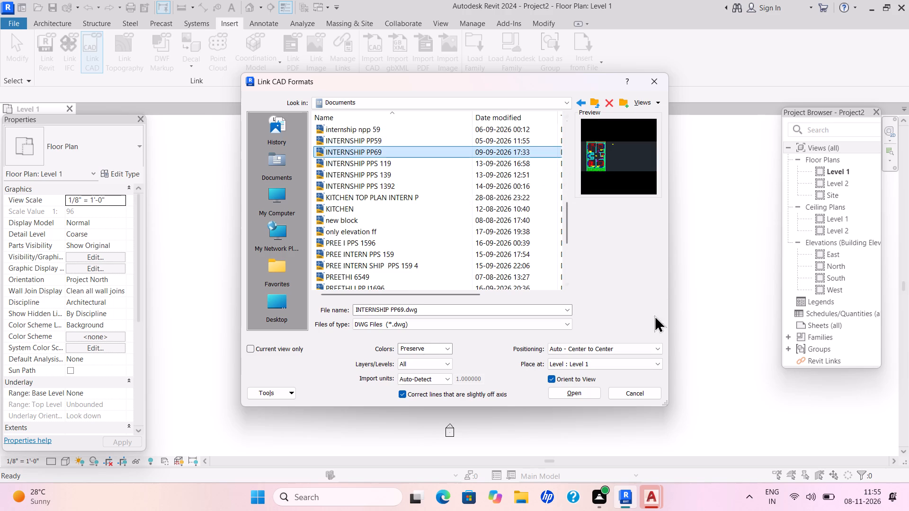
{"action": "left_click", "coordinate": [583, 397]}
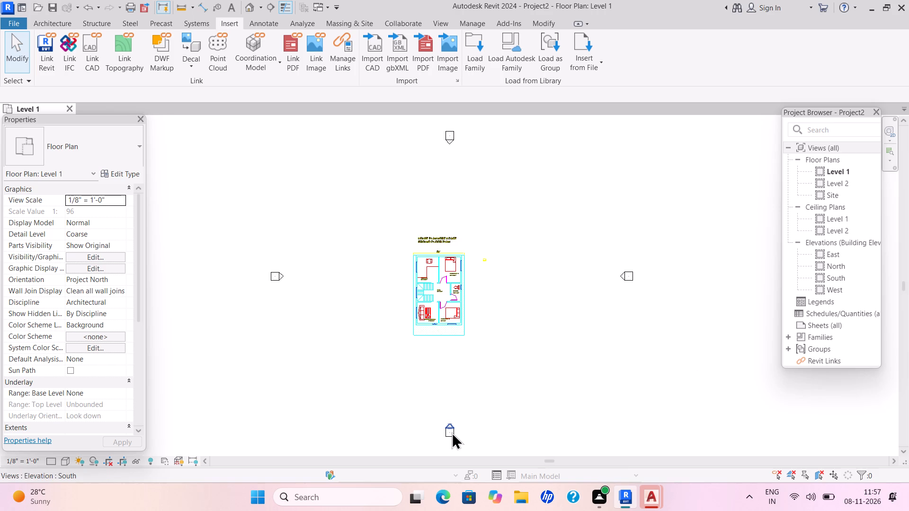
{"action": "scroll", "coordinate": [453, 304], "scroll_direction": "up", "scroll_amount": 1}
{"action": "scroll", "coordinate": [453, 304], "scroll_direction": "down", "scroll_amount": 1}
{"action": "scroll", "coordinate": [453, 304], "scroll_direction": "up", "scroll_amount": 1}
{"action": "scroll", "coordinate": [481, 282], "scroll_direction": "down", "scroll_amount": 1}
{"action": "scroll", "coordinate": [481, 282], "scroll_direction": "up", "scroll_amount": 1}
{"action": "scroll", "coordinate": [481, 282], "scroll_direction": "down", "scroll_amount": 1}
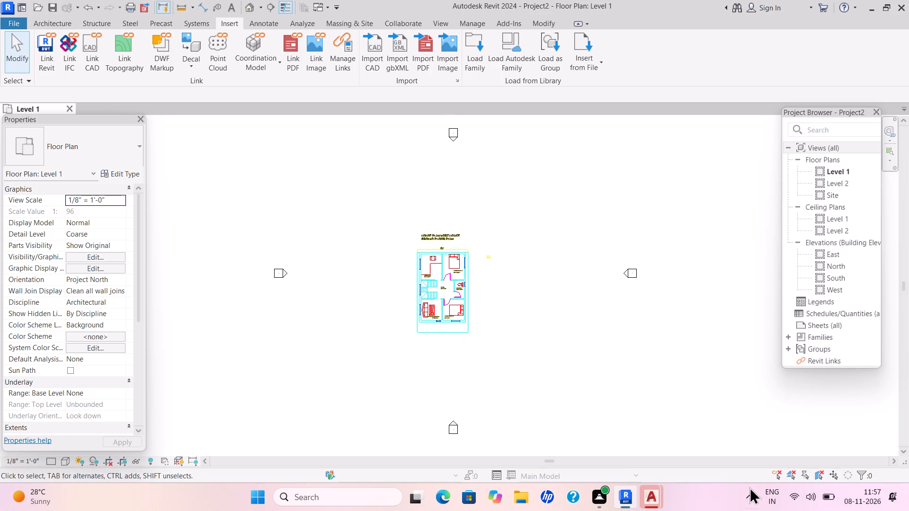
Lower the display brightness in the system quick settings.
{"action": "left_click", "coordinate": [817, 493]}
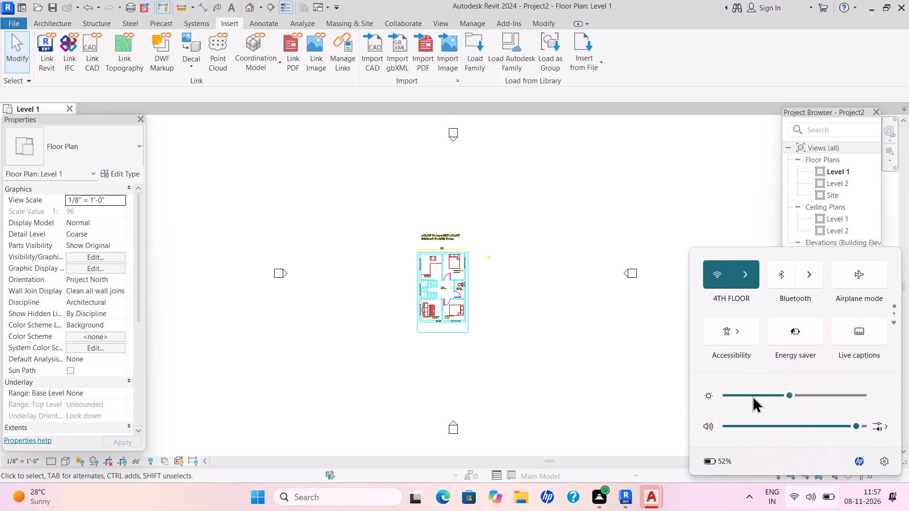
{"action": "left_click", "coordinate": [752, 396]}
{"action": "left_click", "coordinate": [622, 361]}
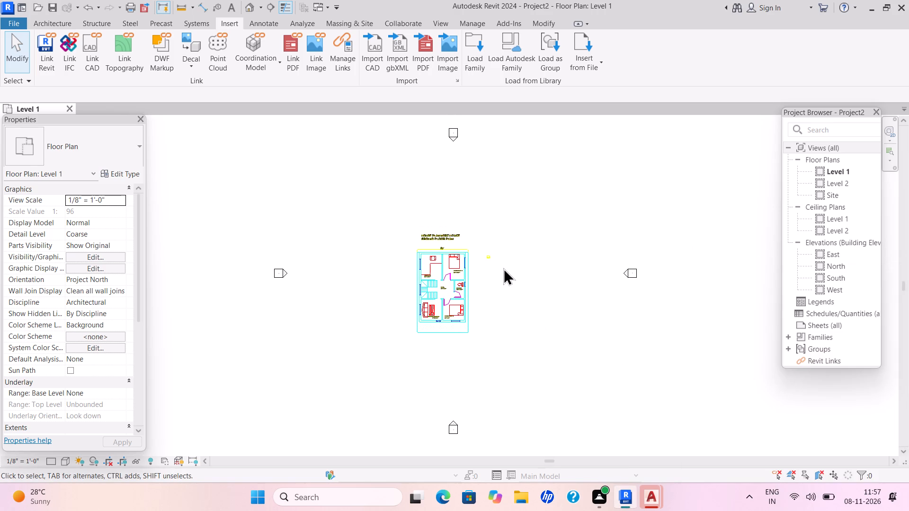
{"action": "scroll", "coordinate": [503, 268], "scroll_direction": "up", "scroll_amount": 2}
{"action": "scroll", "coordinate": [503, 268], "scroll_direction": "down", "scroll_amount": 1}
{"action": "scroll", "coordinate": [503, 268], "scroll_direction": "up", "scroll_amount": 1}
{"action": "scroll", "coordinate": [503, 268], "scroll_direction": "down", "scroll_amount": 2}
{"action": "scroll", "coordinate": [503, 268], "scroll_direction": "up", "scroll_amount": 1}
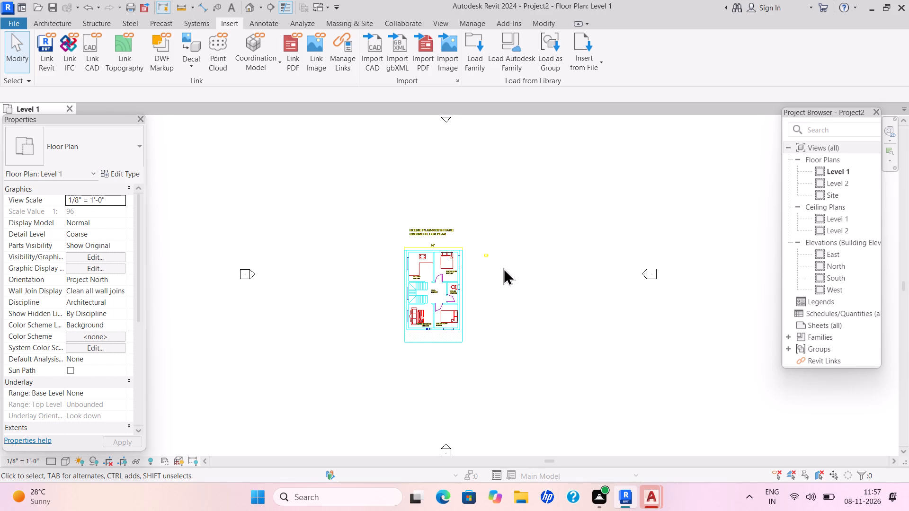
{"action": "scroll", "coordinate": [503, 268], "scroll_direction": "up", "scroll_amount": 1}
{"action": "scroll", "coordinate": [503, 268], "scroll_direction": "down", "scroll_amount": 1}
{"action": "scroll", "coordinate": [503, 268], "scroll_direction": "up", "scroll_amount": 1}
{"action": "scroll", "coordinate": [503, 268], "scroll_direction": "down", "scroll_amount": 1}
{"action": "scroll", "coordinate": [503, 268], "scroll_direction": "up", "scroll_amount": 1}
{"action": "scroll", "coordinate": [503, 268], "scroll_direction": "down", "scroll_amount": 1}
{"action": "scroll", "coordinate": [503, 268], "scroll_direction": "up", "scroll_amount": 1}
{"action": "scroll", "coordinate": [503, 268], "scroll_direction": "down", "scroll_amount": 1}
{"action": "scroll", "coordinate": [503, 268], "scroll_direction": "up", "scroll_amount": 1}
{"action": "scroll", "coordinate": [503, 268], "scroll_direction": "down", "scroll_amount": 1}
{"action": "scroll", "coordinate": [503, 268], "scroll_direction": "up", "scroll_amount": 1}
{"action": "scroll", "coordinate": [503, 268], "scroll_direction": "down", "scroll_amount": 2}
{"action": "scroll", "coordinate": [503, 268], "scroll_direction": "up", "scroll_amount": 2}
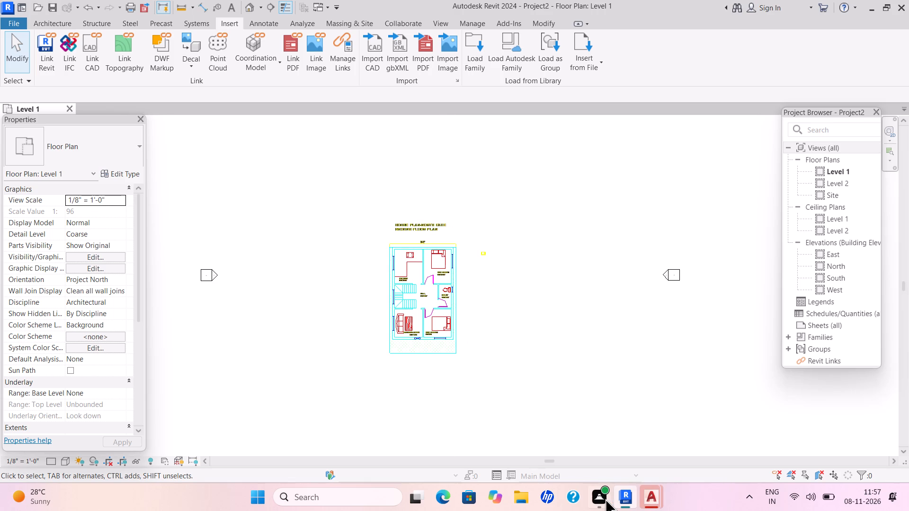
Raise the display brightness slightly in the system quick settings.
{"action": "left_click", "coordinate": [826, 494]}
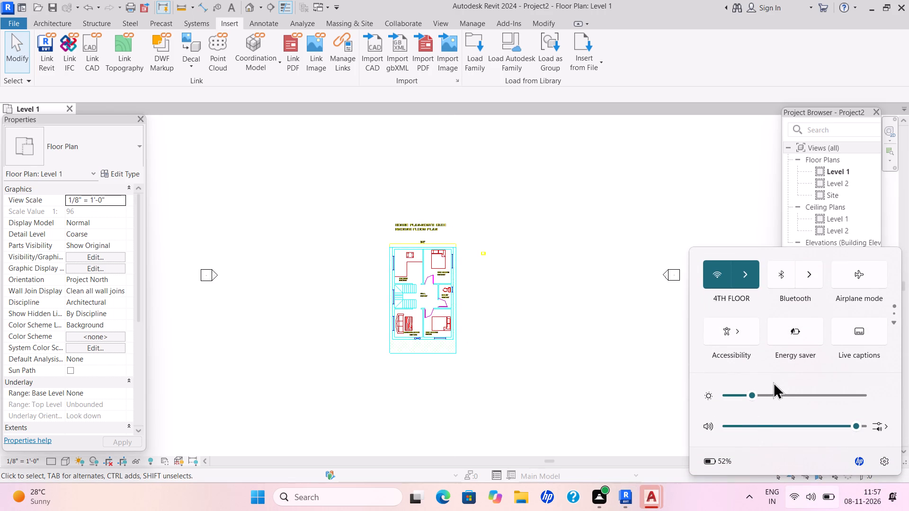
{"action": "left_click", "coordinate": [776, 391]}
{"action": "left_click", "coordinate": [765, 392]}
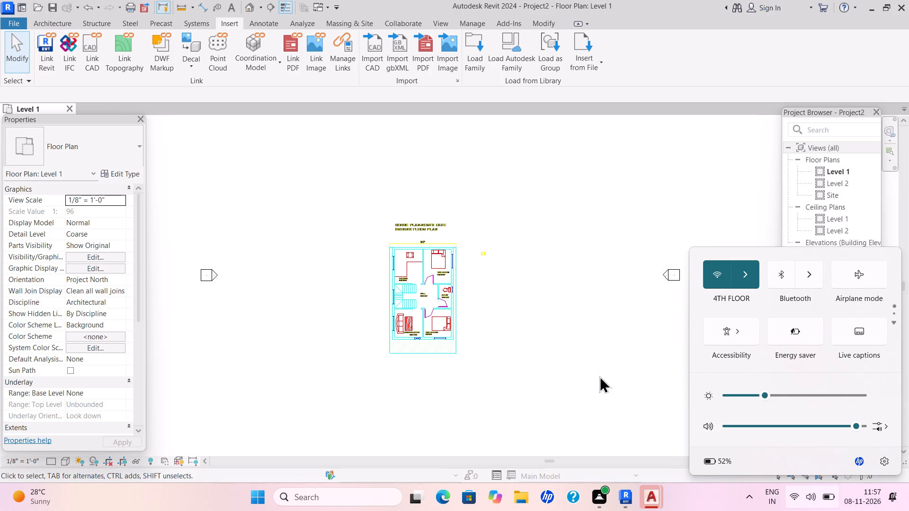
{"action": "left_click", "coordinate": [593, 377]}
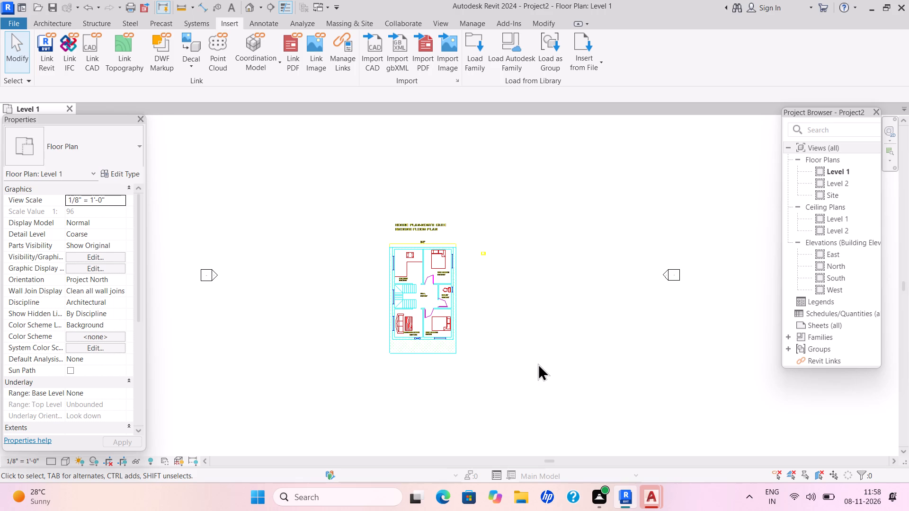
Examine the linked ground floor plan's walls and room layout up close.
{"action": "scroll", "coordinate": [397, 200], "scroll_direction": "down", "scroll_amount": 1}
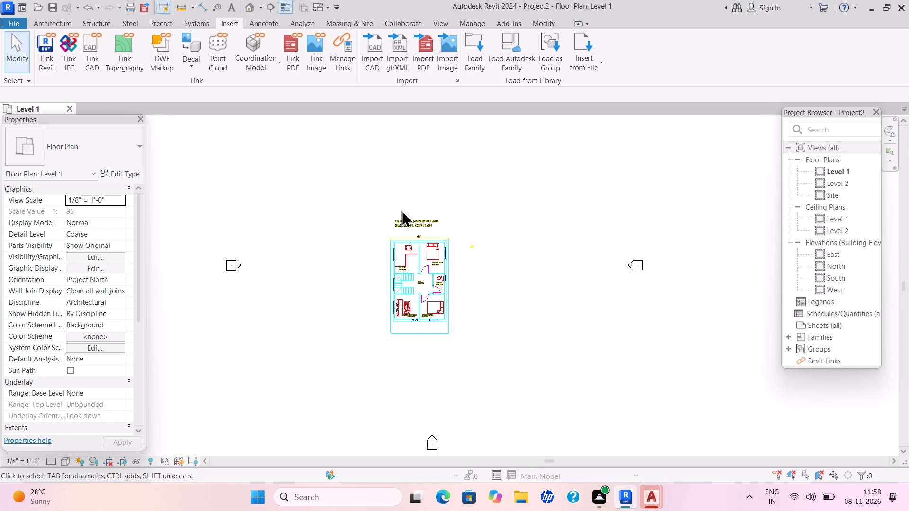
{"action": "scroll", "coordinate": [401, 208], "scroll_direction": "up", "scroll_amount": 3}
{"action": "scroll", "coordinate": [474, 252], "scroll_direction": "up", "scroll_amount": 3}
{"action": "scroll", "coordinate": [488, 297], "scroll_direction": "down", "scroll_amount": 1}
{"action": "middle_click_drag", "start_coordinate": [488, 297], "coordinate": [479, 248]}
{"action": "scroll", "coordinate": [488, 297], "scroll_direction": "up", "scroll_amount": 1}
{"action": "scroll", "coordinate": [488, 297], "scroll_direction": "down", "scroll_amount": 2}
{"action": "scroll", "coordinate": [487, 295], "scroll_direction": "up", "scroll_amount": 1}
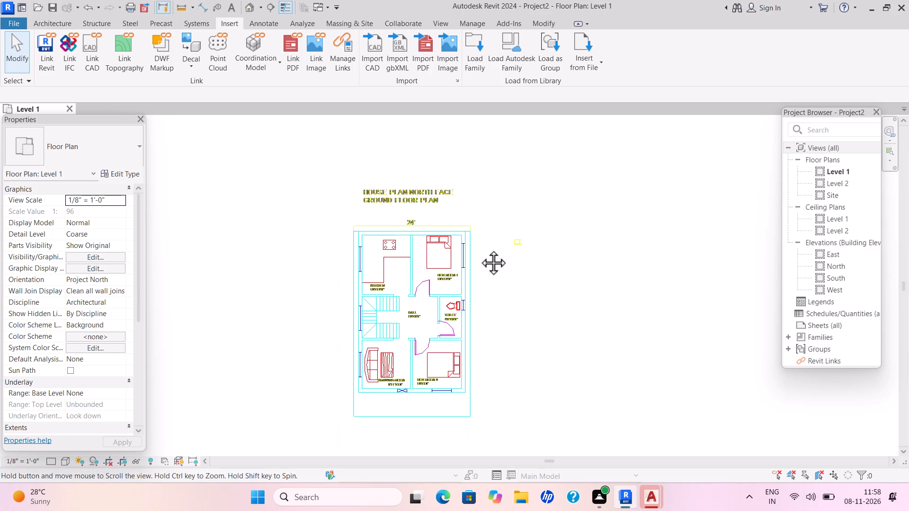
{"action": "middle_click_drag", "start_coordinate": [479, 248], "coordinate": [465, 207]}
{"action": "scroll", "coordinate": [465, 207], "scroll_direction": "up", "scroll_amount": 1}
{"action": "scroll", "coordinate": [465, 207], "scroll_direction": "down", "scroll_amount": 5}
{"action": "scroll", "coordinate": [478, 186], "scroll_direction": "up", "scroll_amount": 1}
{"action": "scroll", "coordinate": [478, 186], "scroll_direction": "down", "scroll_amount": 1}
{"action": "scroll", "coordinate": [478, 186], "scroll_direction": "up", "scroll_amount": 2}
{"action": "scroll", "coordinate": [478, 186], "scroll_direction": "down", "scroll_amount": 1}
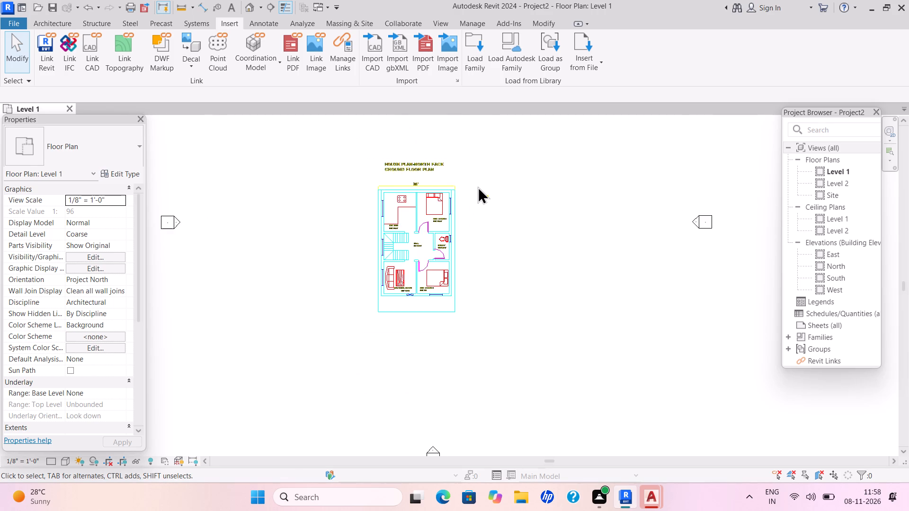
{"action": "scroll", "coordinate": [478, 186], "scroll_direction": "up", "scroll_amount": 1}
{"action": "scroll", "coordinate": [478, 186], "scroll_direction": "down", "scroll_amount": 1}
{"action": "scroll", "coordinate": [478, 186], "scroll_direction": "up", "scroll_amount": 1}
{"action": "scroll", "coordinate": [478, 186], "scroll_direction": "down", "scroll_amount": 2}
{"action": "scroll", "coordinate": [478, 186], "scroll_direction": "up", "scroll_amount": 2}
{"action": "scroll", "coordinate": [478, 186], "scroll_direction": "down", "scroll_amount": 3}
{"action": "scroll", "coordinate": [478, 186], "scroll_direction": "up", "scroll_amount": 1}
{"action": "scroll", "coordinate": [478, 186], "scroll_direction": "down", "scroll_amount": 2}
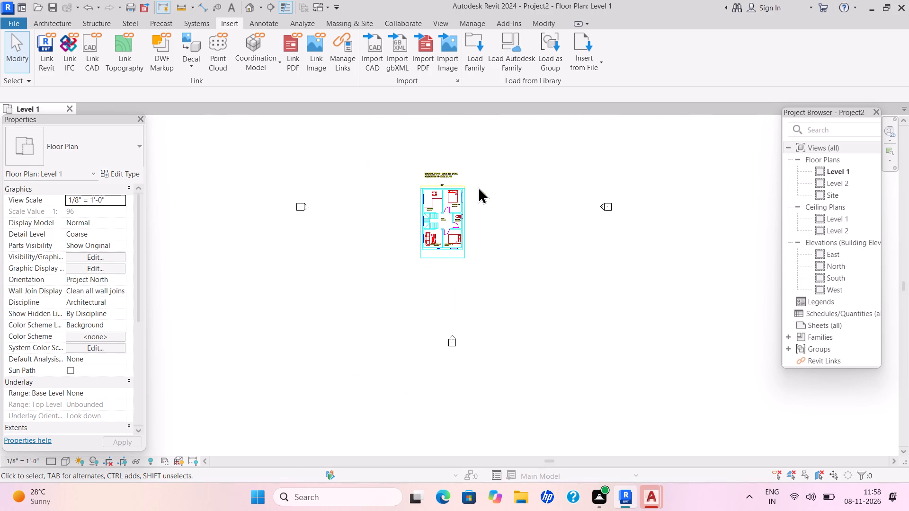
{"action": "scroll", "coordinate": [478, 186], "scroll_direction": "down", "scroll_amount": 3}
{"action": "scroll", "coordinate": [478, 186], "scroll_direction": "up", "scroll_amount": 1}
{"action": "scroll", "coordinate": [478, 186], "scroll_direction": "down", "scroll_amount": 1}
{"action": "scroll", "coordinate": [478, 186], "scroll_direction": "up", "scroll_amount": 2}
{"action": "scroll", "coordinate": [478, 186], "scroll_direction": "down", "scroll_amount": 1}
{"action": "scroll", "coordinate": [478, 186], "scroll_direction": "up", "scroll_amount": 1}
{"action": "scroll", "coordinate": [478, 186], "scroll_direction": "down", "scroll_amount": 1}
{"action": "scroll", "coordinate": [478, 186], "scroll_direction": "up", "scroll_amount": 5}
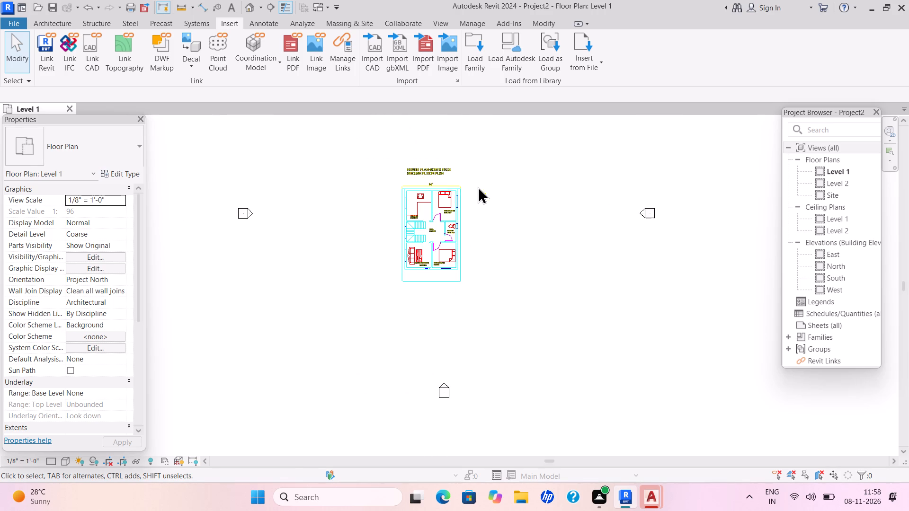
{"action": "scroll", "coordinate": [478, 186], "scroll_direction": "down", "scroll_amount": 1}
{"action": "scroll", "coordinate": [478, 186], "scroll_direction": "up", "scroll_amount": 1}
{"action": "scroll", "coordinate": [478, 186], "scroll_direction": "down", "scroll_amount": 1}
{"action": "scroll", "coordinate": [478, 186], "scroll_direction": "up", "scroll_amount": 3}
{"action": "scroll", "coordinate": [478, 186], "scroll_direction": "down", "scroll_amount": 1}
{"action": "scroll", "coordinate": [478, 186], "scroll_direction": "up", "scroll_amount": 2}
{"action": "scroll", "coordinate": [478, 186], "scroll_direction": "down", "scroll_amount": 1}
{"action": "scroll", "coordinate": [478, 186], "scroll_direction": "up", "scroll_amount": 1}
{"action": "scroll", "coordinate": [478, 186], "scroll_direction": "down", "scroll_amount": 1}
{"action": "scroll", "coordinate": [478, 186], "scroll_direction": "up", "scroll_amount": 3}
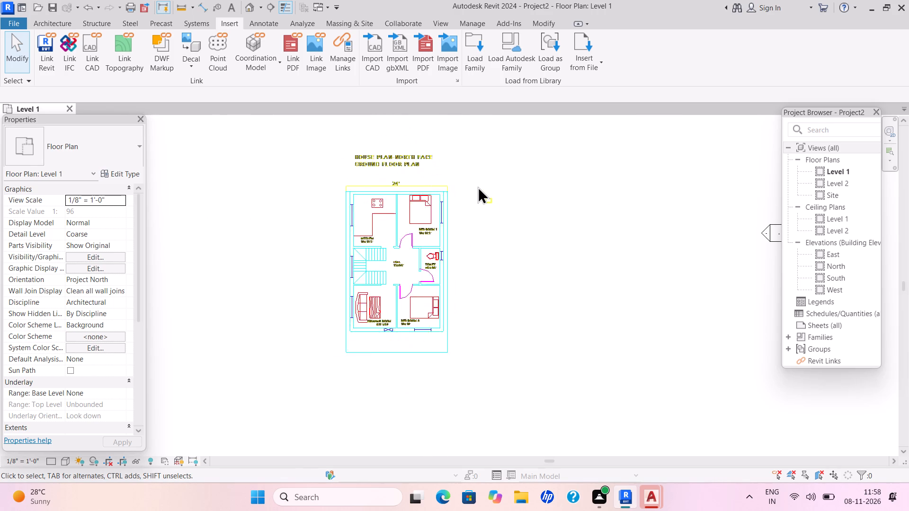
{"action": "scroll", "coordinate": [411, 219], "scroll_direction": "down", "scroll_amount": 2}
{"action": "scroll", "coordinate": [410, 221], "scroll_direction": "up", "scroll_amount": 1}
{"action": "scroll", "coordinate": [410, 222], "scroll_direction": "down", "scroll_amount": 1}
{"action": "middle_click", "coordinate": [410, 222]}
{"action": "scroll", "coordinate": [409, 222], "scroll_direction": "up", "scroll_amount": 2}
{"action": "scroll", "coordinate": [409, 222], "scroll_direction": "down", "scroll_amount": 1}
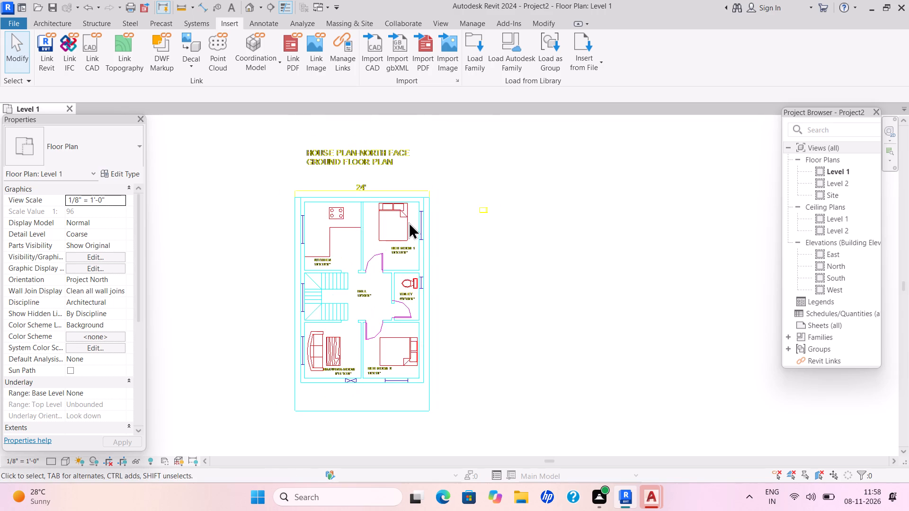
{"action": "scroll", "coordinate": [409, 222], "scroll_direction": "up", "scroll_amount": 6}
{"action": "middle_click", "coordinate": [409, 222]}
{"action": "scroll", "coordinate": [407, 221], "scroll_direction": "down", "scroll_amount": 2}
{"action": "scroll", "coordinate": [407, 221], "scroll_direction": "up", "scroll_amount": 1}
{"action": "middle_click_drag", "start_coordinate": [411, 237], "coordinate": [464, 199]}
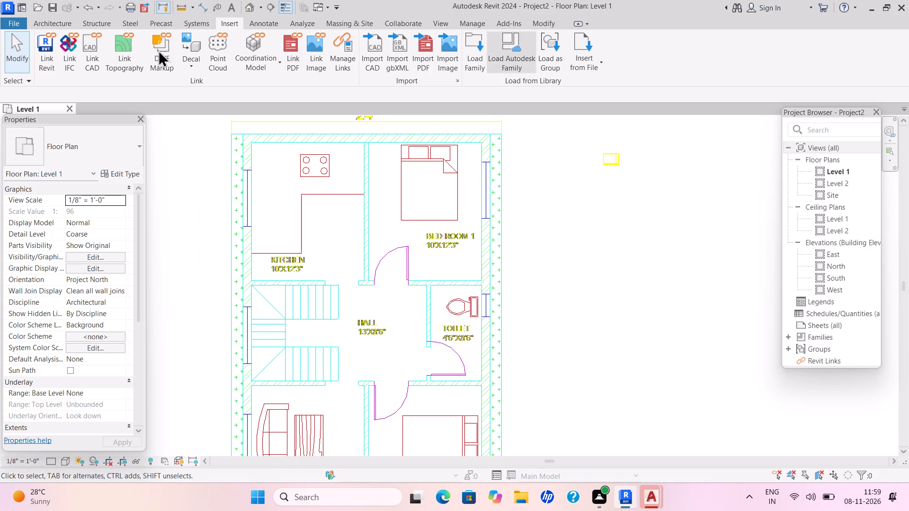
Start an architectural wall and duplicate the Generic - 8" wall type under the name WALL 9".
{"action": "left_click", "coordinate": [36, 19]}
{"action": "left_click", "coordinate": [59, 62]}
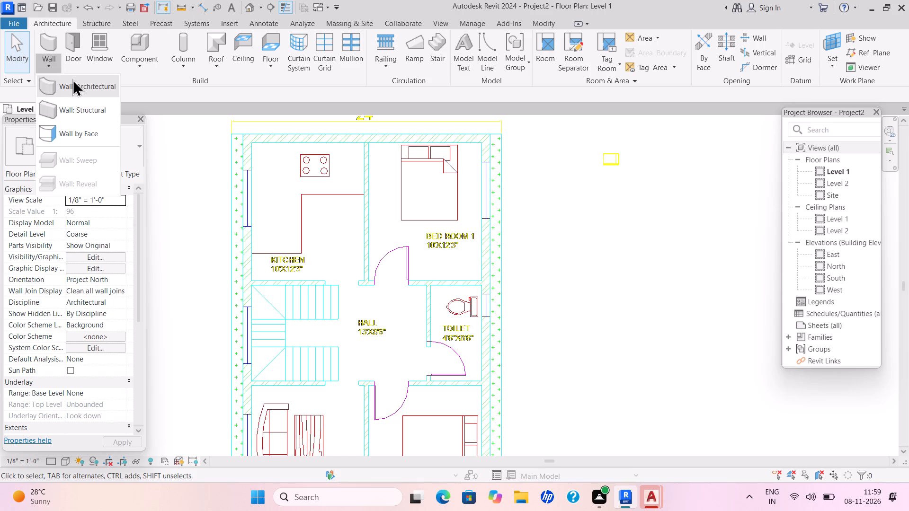
{"action": "left_click", "coordinate": [73, 81]}
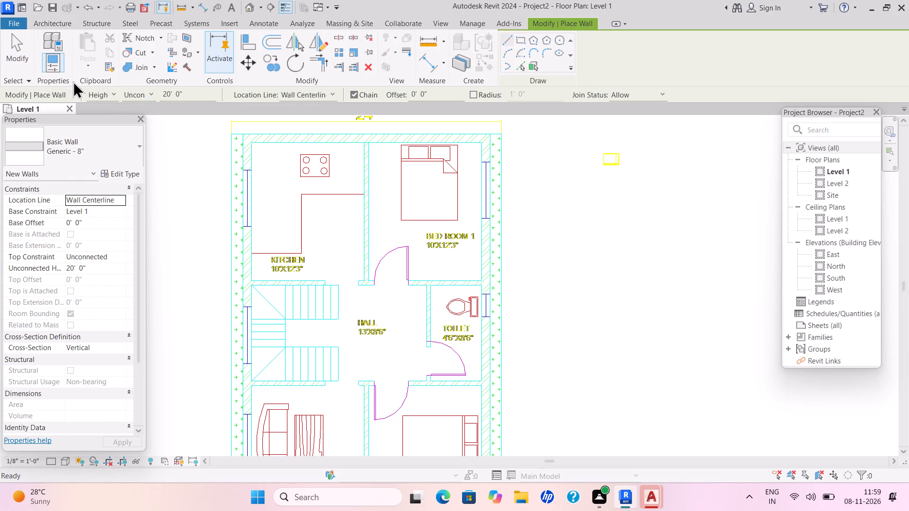
{"action": "left_click", "coordinate": [122, 171]}
{"action": "left_click", "coordinate": [766, 112]}
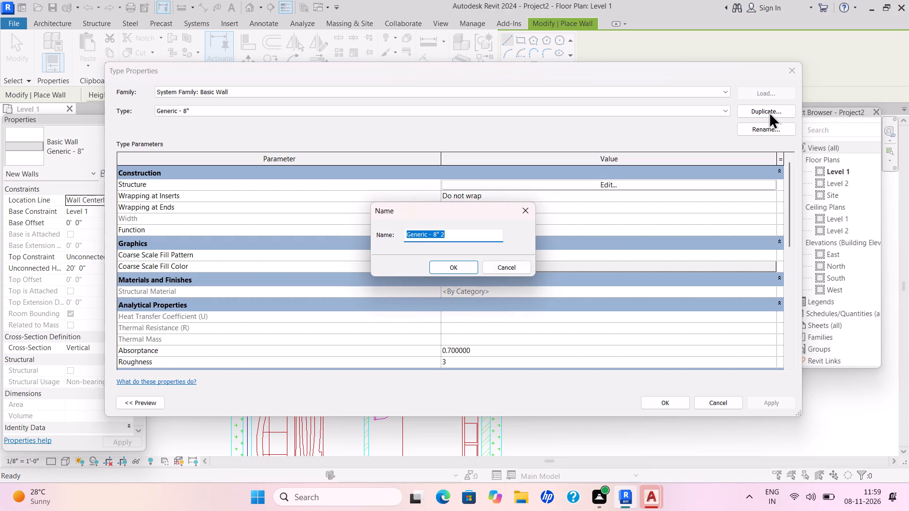
{"action": "key", "text": "BackSpace"}
{"action": "type", "text": "WALL 9\""}
{"action": "key", "text": "Return"}
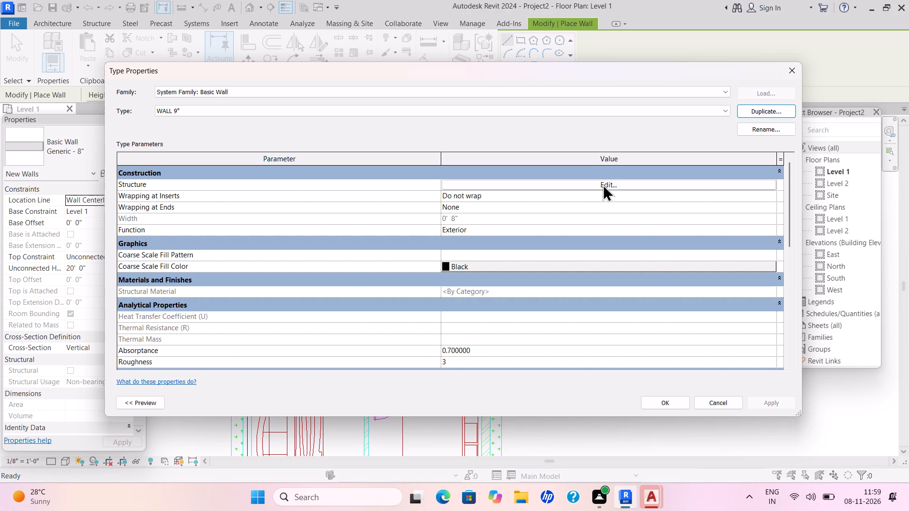
Set the structure layer thickness of the WALL 9" type to 9" and apply the type.
{"action": "left_click", "coordinate": [604, 182]}
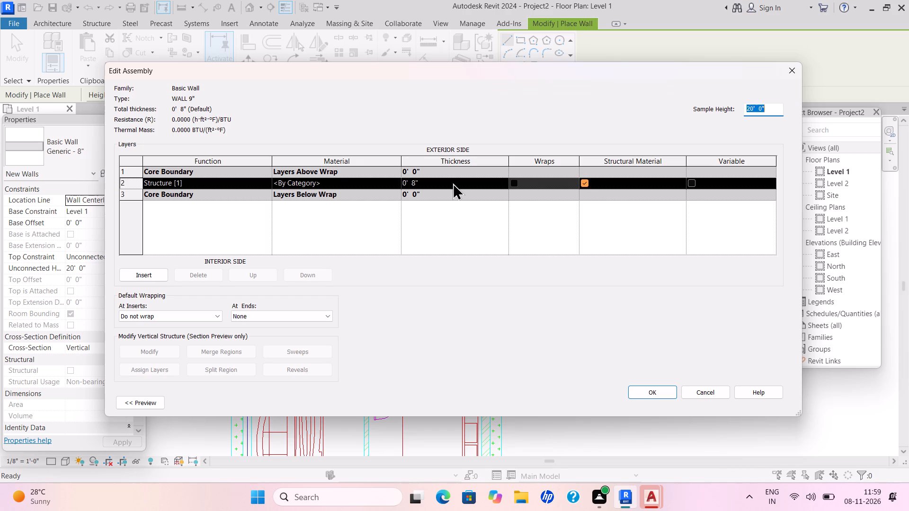
{"action": "left_click_drag", "start_coordinate": [444, 186], "coordinate": [438, 192]}
{"action": "key", "text": "BackSpace"}
{"action": "type", "text": "9\""}
{"action": "key", "text": "Return"}
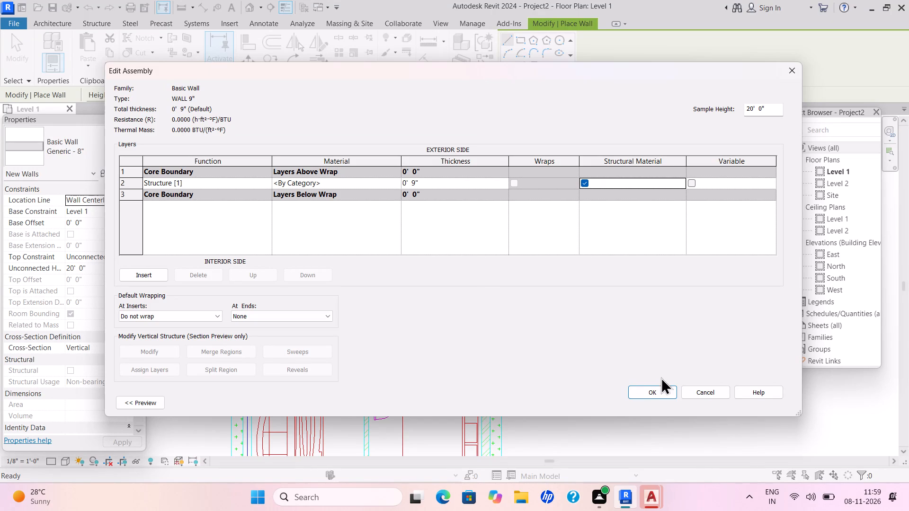
{"action": "left_click", "coordinate": [660, 401]}
{"action": "left_click", "coordinate": [662, 391]}
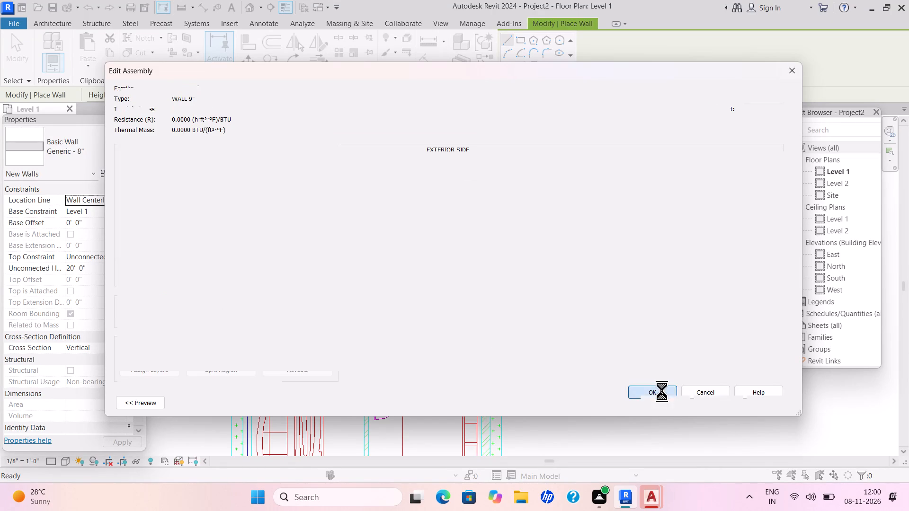
{"action": "left_click", "coordinate": [775, 400]}
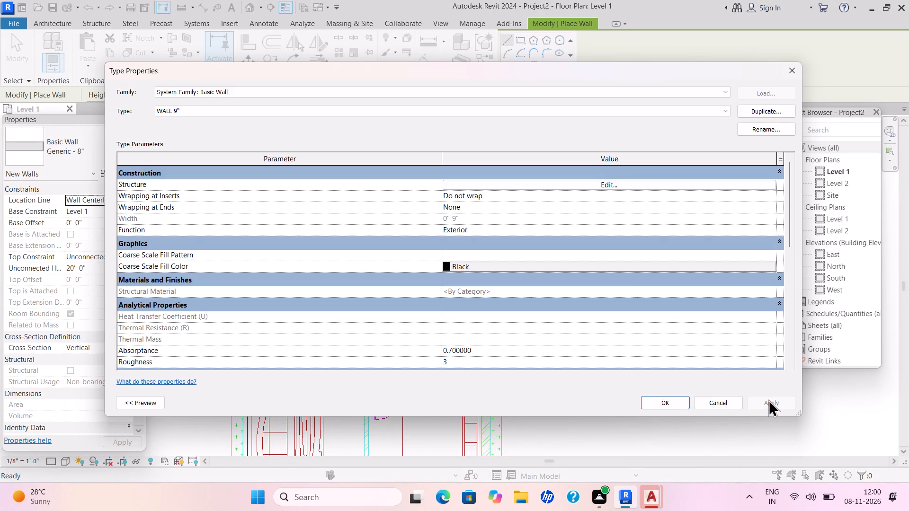
{"action": "left_click", "coordinate": [670, 399]}
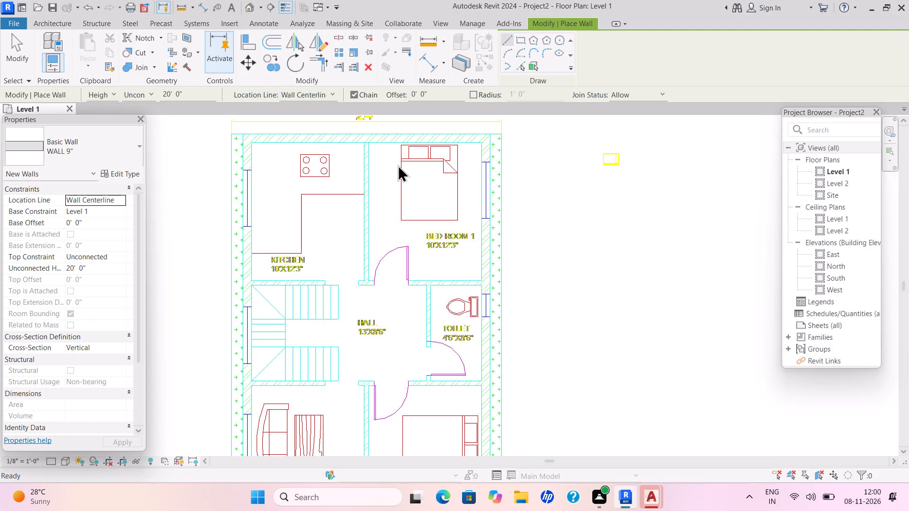
Set the new walls' location line to Finish Face: Interior and their unconnected height to 10'.
{"action": "left_click", "coordinate": [112, 200]}
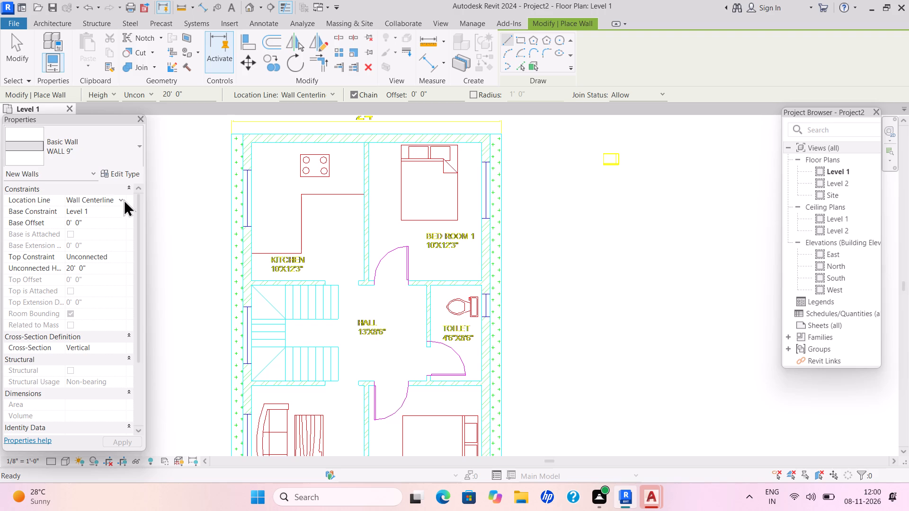
{"action": "left_click", "coordinate": [124, 199]}
{"action": "left_click", "coordinate": [108, 239]}
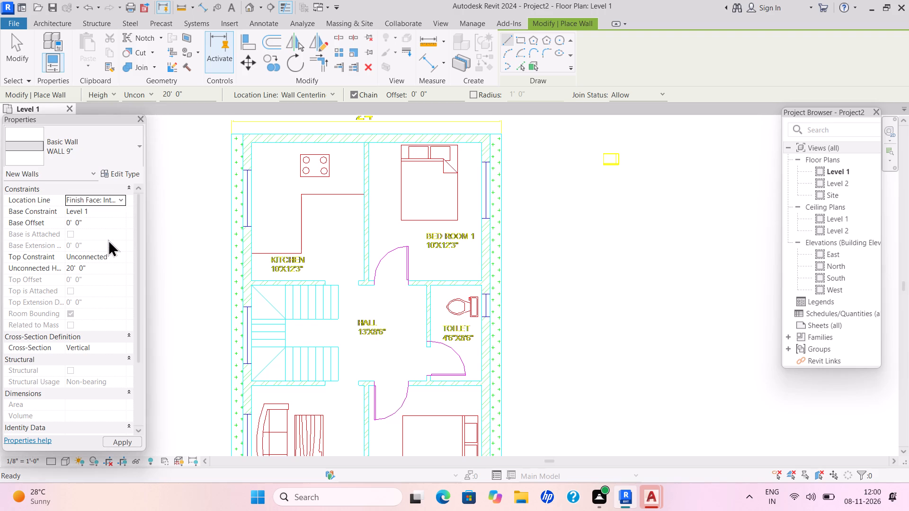
{"action": "left_click", "coordinate": [96, 266]}
{"action": "key", "text": "BackSpace"}
{"action": "type", "text": "10'"}
{"action": "key", "text": "Return"}
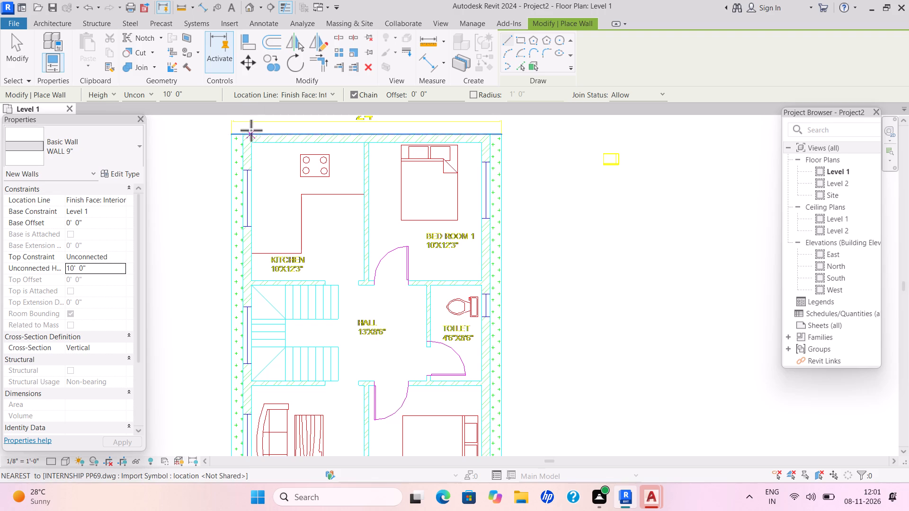
Draw WALL 9" exterior walls along the kitchen and Bed Room 1 end, and along the bedroom and toilet side down to Bed Room 2's outer corner.
{"action": "left_click_drag", "start_coordinate": [243, 133], "coordinate": [249, 134]}
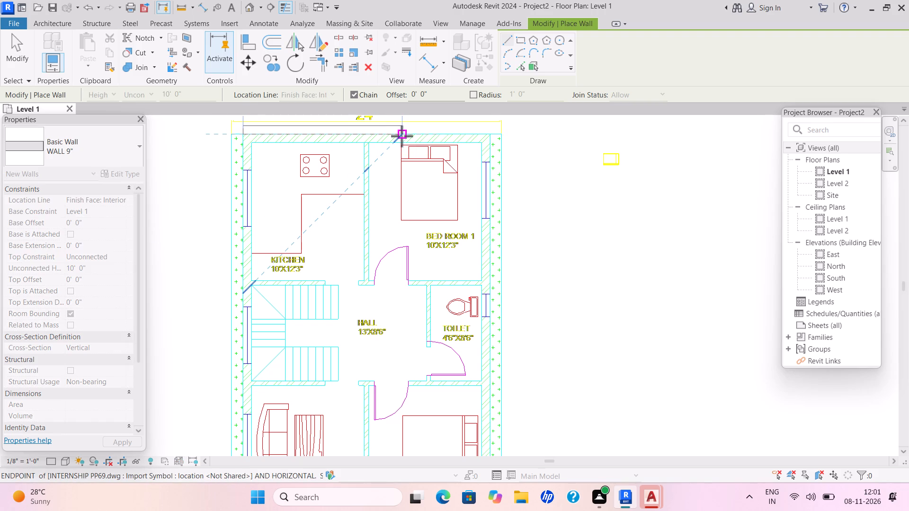
{"action": "key", "text": "space"}
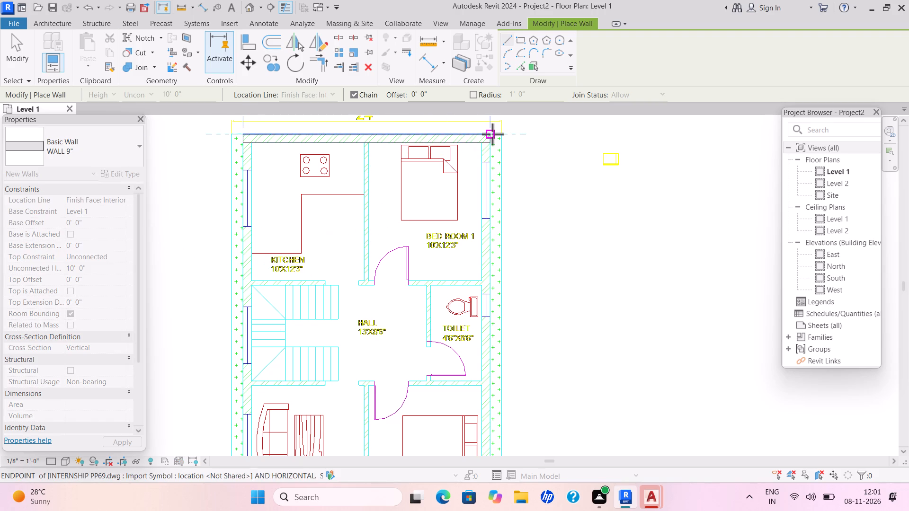
{"action": "left_click", "coordinate": [492, 134]}
{"action": "middle_click_drag", "start_coordinate": [481, 341], "coordinate": [484, 203]}
{"action": "scroll", "coordinate": [479, 324], "scroll_direction": "up", "scroll_amount": 1}
{"action": "scroll", "coordinate": [479, 291], "scroll_direction": "down", "scroll_amount": 1}
{"action": "scroll", "coordinate": [479, 284], "scroll_direction": "up", "scroll_amount": 1}
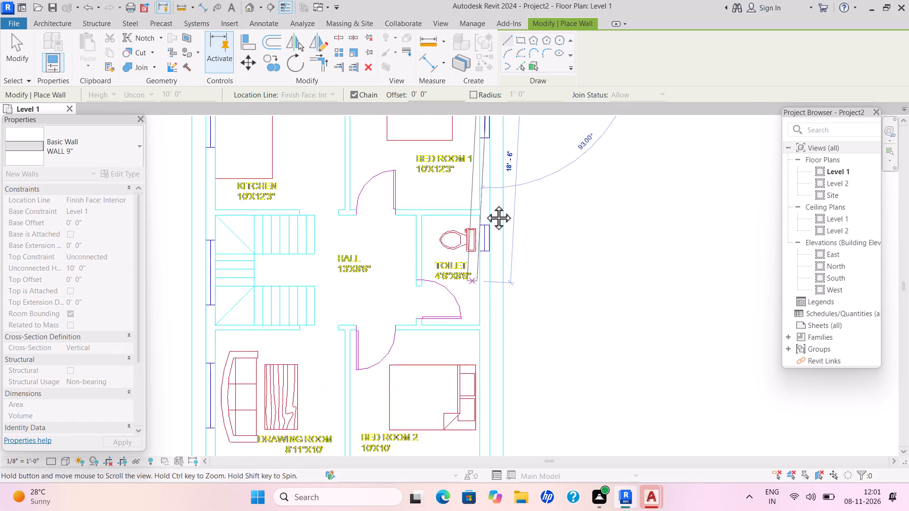
{"action": "scroll", "coordinate": [484, 203], "scroll_direction": "up", "scroll_amount": 1}
{"action": "middle_click_drag", "start_coordinate": [484, 203], "coordinate": [484, 137]}
{"action": "scroll", "coordinate": [484, 137], "scroll_direction": "down", "scroll_amount": 1}
{"action": "scroll", "coordinate": [484, 140], "scroll_direction": "up", "scroll_amount": 1}
{"action": "left_click", "coordinate": [499, 358]}
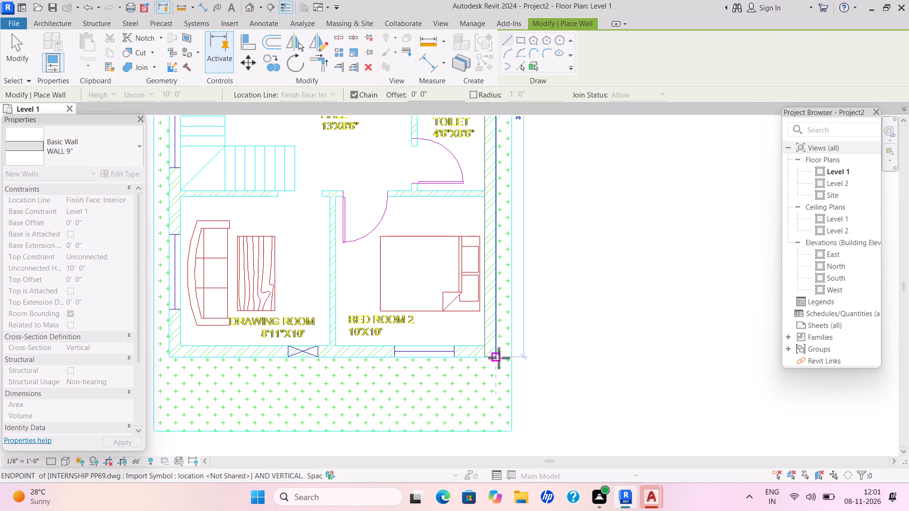
Close the WALL 9" exterior loop along the Drawing Room and Bed Room 2 end and up the staircase side to the kitchen corner.
{"action": "left_click", "coordinate": [167, 354]}
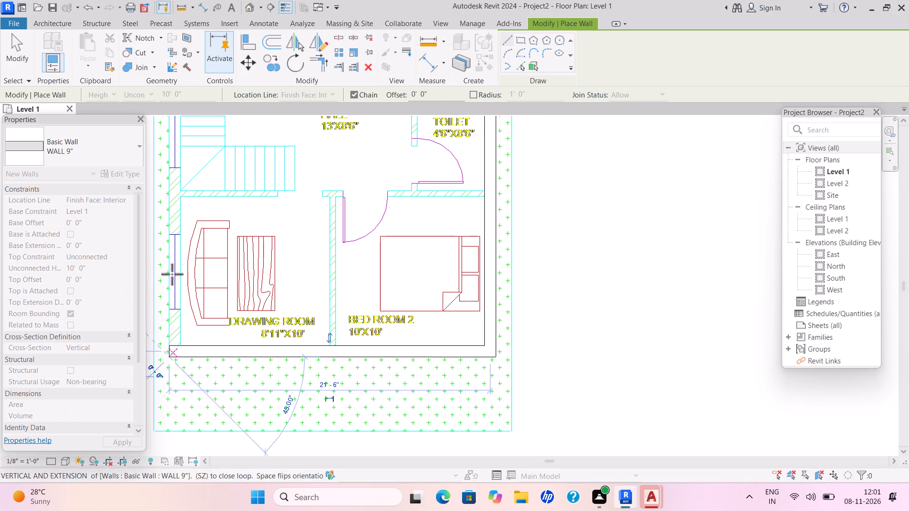
{"action": "middle_click_drag", "start_coordinate": [173, 228], "coordinate": [205, 344]}
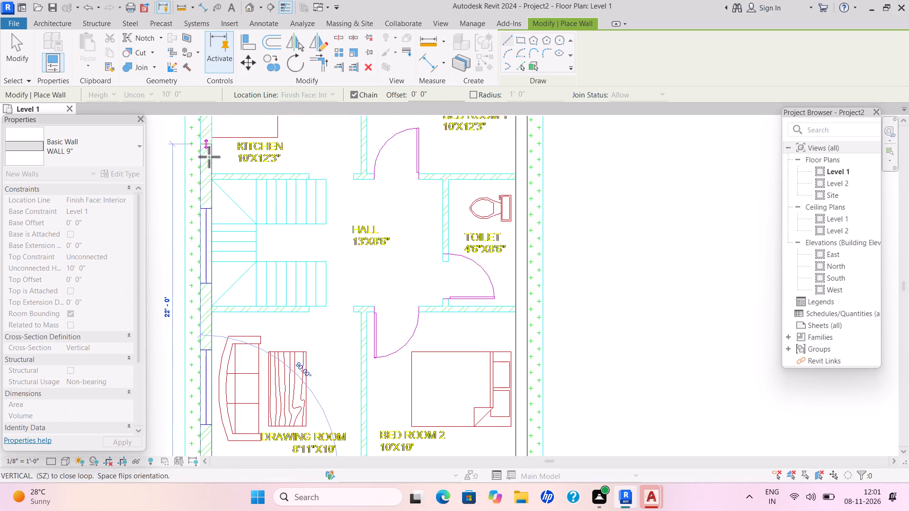
{"action": "middle_click_drag", "start_coordinate": [209, 157], "coordinate": [241, 300]}
{"action": "scroll", "coordinate": [214, 177], "scroll_direction": "down", "scroll_amount": 1}
{"action": "scroll", "coordinate": [214, 179], "scroll_direction": "up", "scroll_amount": 3}
{"action": "scroll", "coordinate": [223, 219], "scroll_direction": "down", "scroll_amount": 1}
{"action": "scroll", "coordinate": [224, 221], "scroll_direction": "up", "scroll_amount": 2}
{"action": "scroll", "coordinate": [231, 163], "scroll_direction": "down", "scroll_amount": 2}
{"action": "scroll", "coordinate": [232, 163], "scroll_direction": "up", "scroll_amount": 3}
{"action": "middle_click_drag", "start_coordinate": [232, 166], "coordinate": [241, 316]}
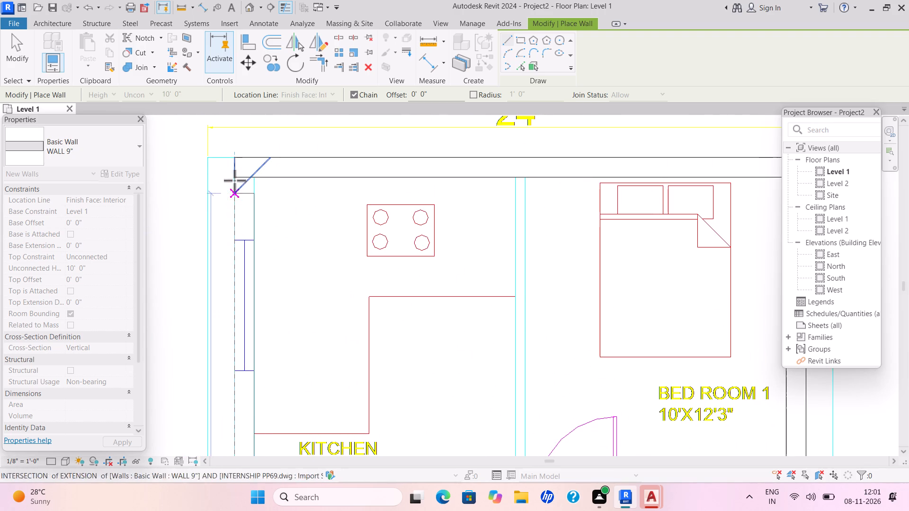
{"action": "left_click", "coordinate": [234, 179]}
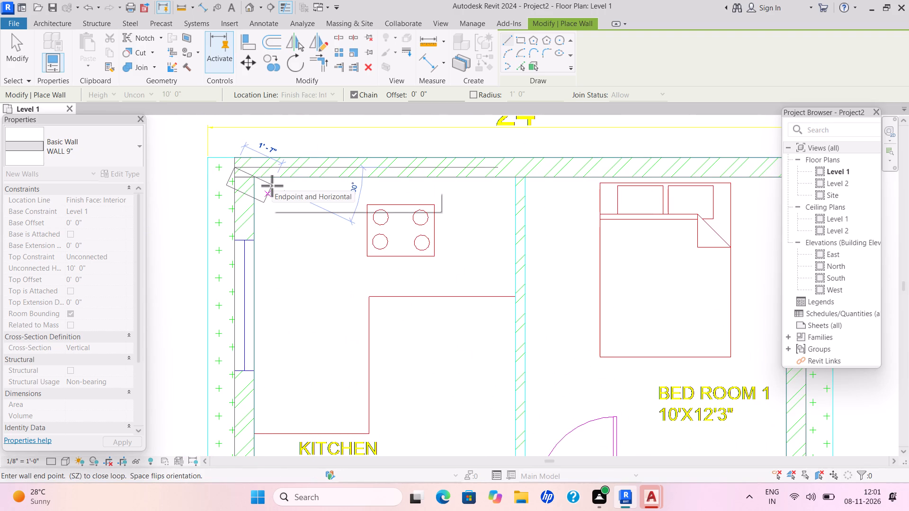
{"action": "key", "text": "Escape"}
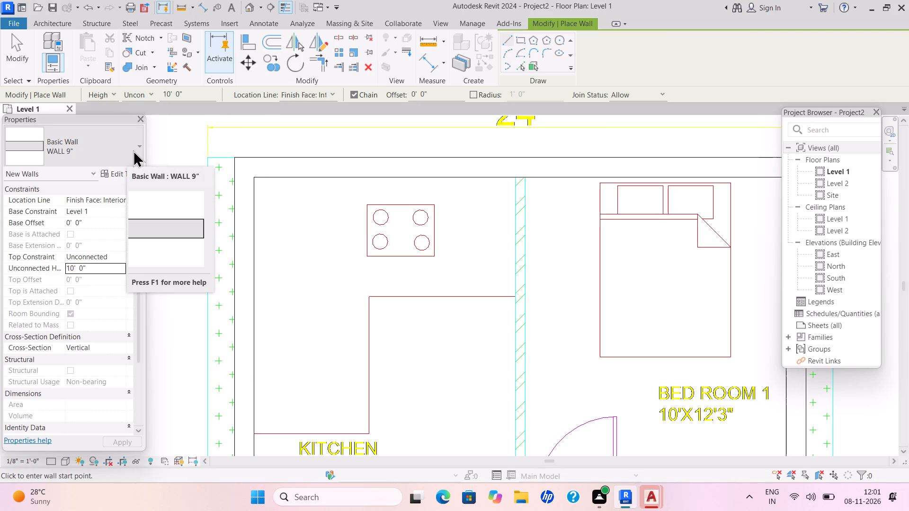
Choose the Generic - 12" wall type and duplicate it under the name WALL 4.5".
{"action": "left_click", "coordinate": [136, 148]}
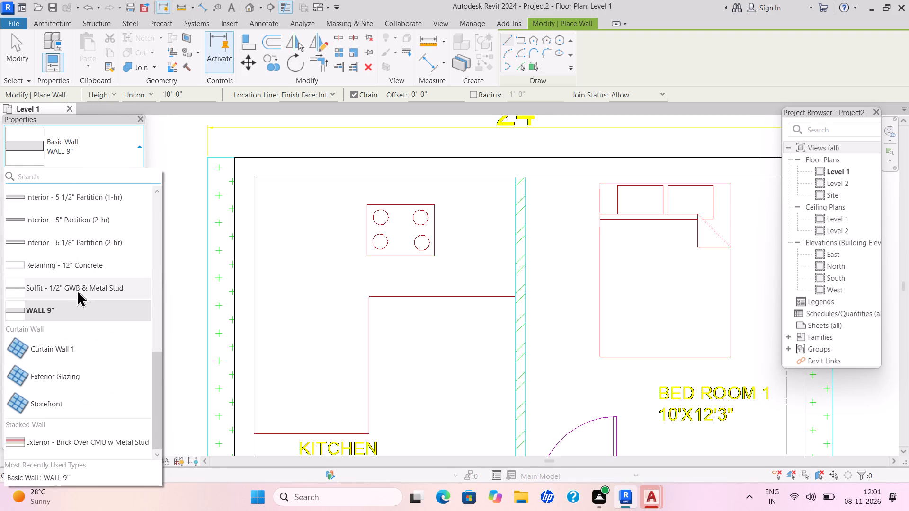
{"action": "scroll", "coordinate": [75, 287], "scroll_direction": "down", "scroll_amount": 1}
{"action": "scroll", "coordinate": [73, 285], "scroll_direction": "up", "scroll_amount": 1}
{"action": "scroll", "coordinate": [73, 283], "scroll_direction": "down", "scroll_amount": 1}
{"action": "scroll", "coordinate": [73, 282], "scroll_direction": "up", "scroll_amount": 1}
{"action": "scroll", "coordinate": [73, 278], "scroll_direction": "down", "scroll_amount": 3}
{"action": "scroll", "coordinate": [73, 278], "scroll_direction": "up", "scroll_amount": 2}
{"action": "scroll", "coordinate": [73, 278], "scroll_direction": "down", "scroll_amount": 1}
{"action": "scroll", "coordinate": [73, 277], "scroll_direction": "up", "scroll_amount": 1}
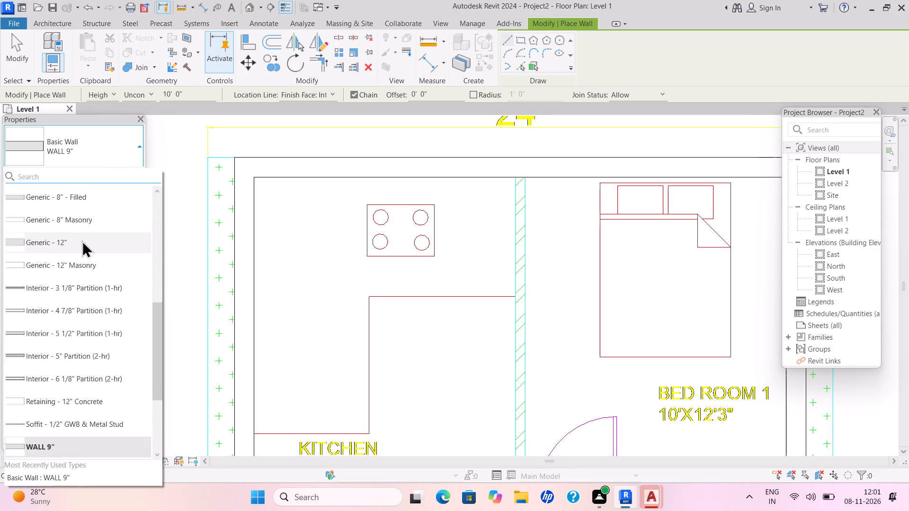
{"action": "left_click", "coordinate": [82, 240]}
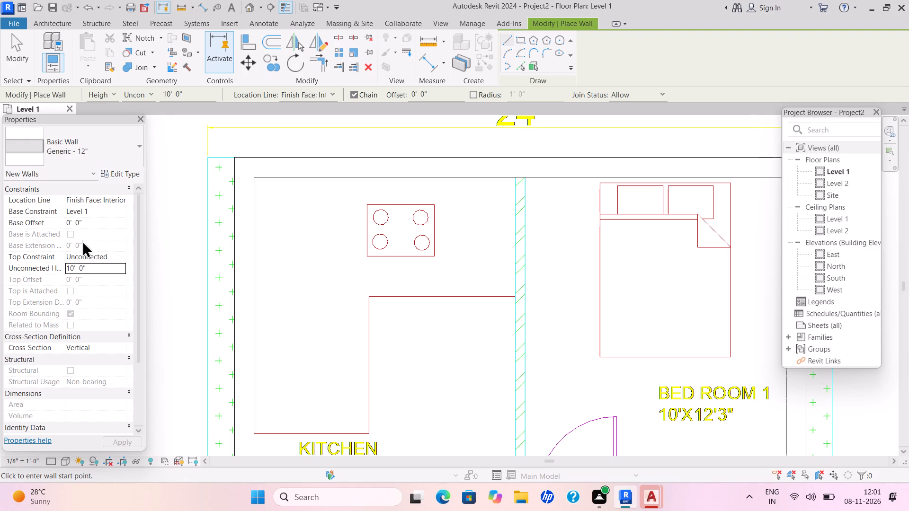
{"action": "left_click", "coordinate": [125, 174]}
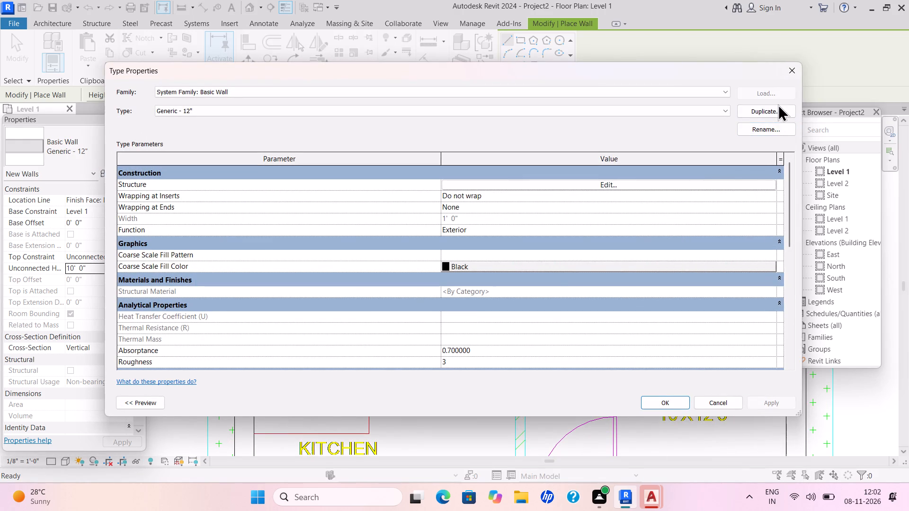
{"action": "left_click", "coordinate": [775, 113]}
{"action": "key", "text": "BackSpace"}
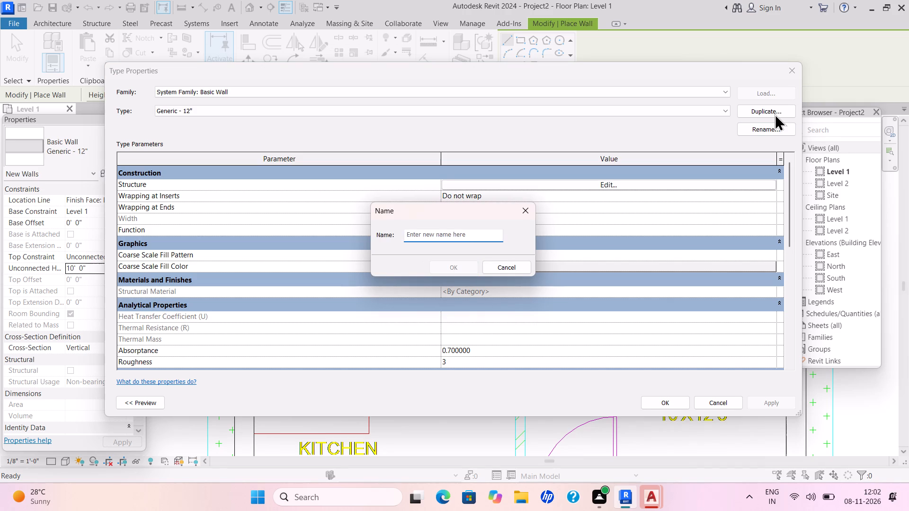
{"action": "type", "text": "WALL 4.5\""}
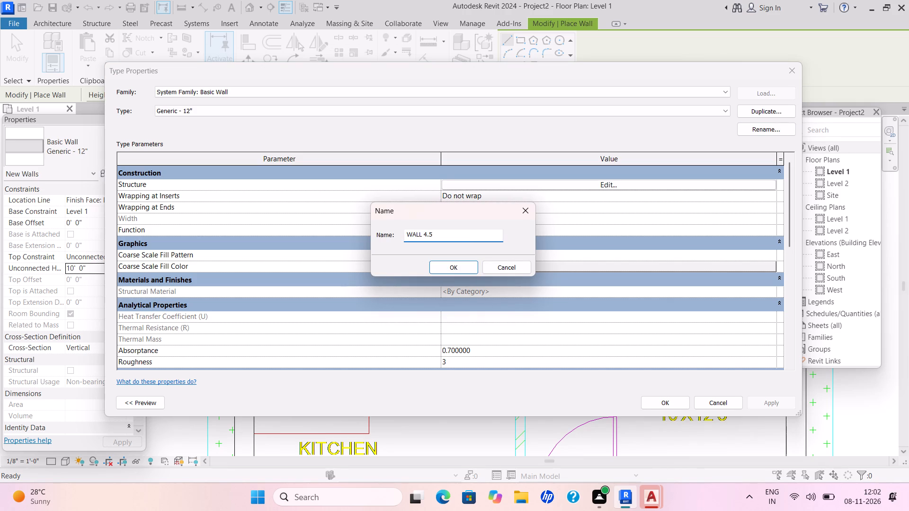
{"action": "key", "text": "Return"}
Set the structure layer thickness of the WALL 4.5" type to 4.5" and apply the type.
{"action": "left_click", "coordinate": [607, 184]}
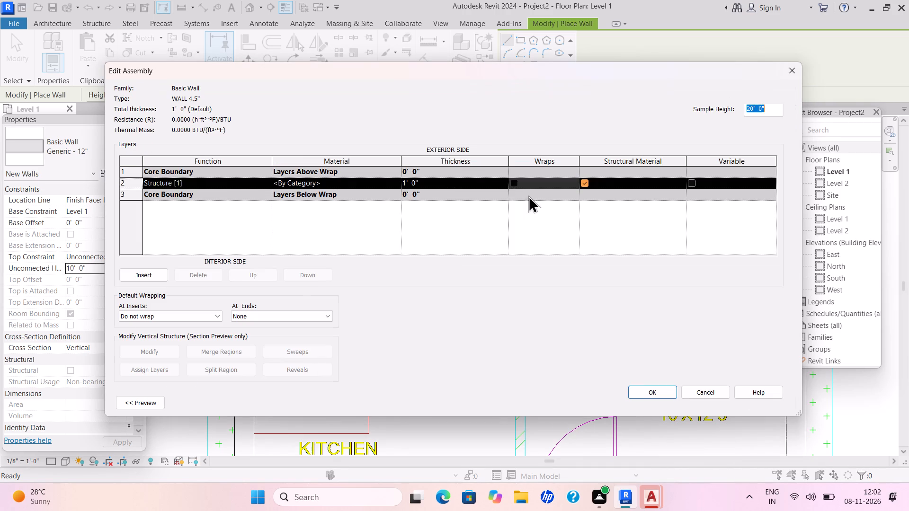
{"action": "left_click_drag", "start_coordinate": [436, 180], "coordinate": [435, 195]}
{"action": "key", "text": "BackSpace"}
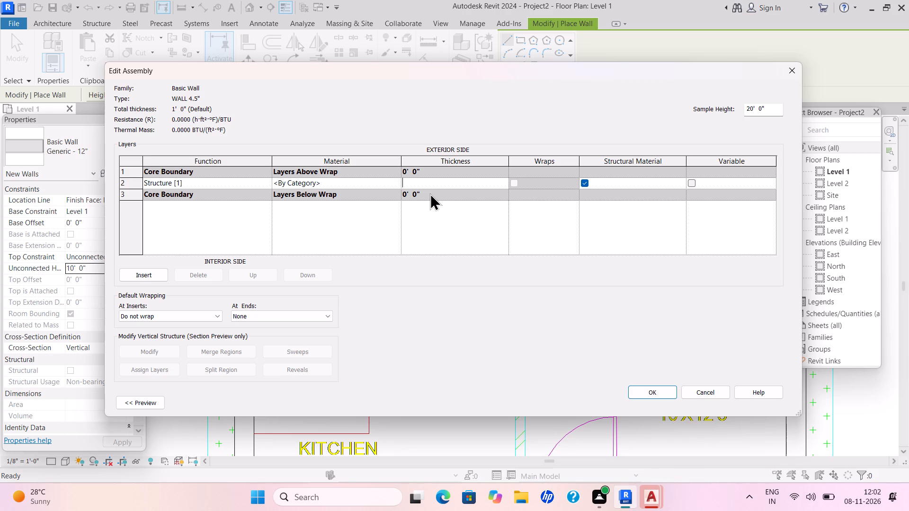
{"action": "type", "text": "4.5\""}
{"action": "key", "text": "Return"}
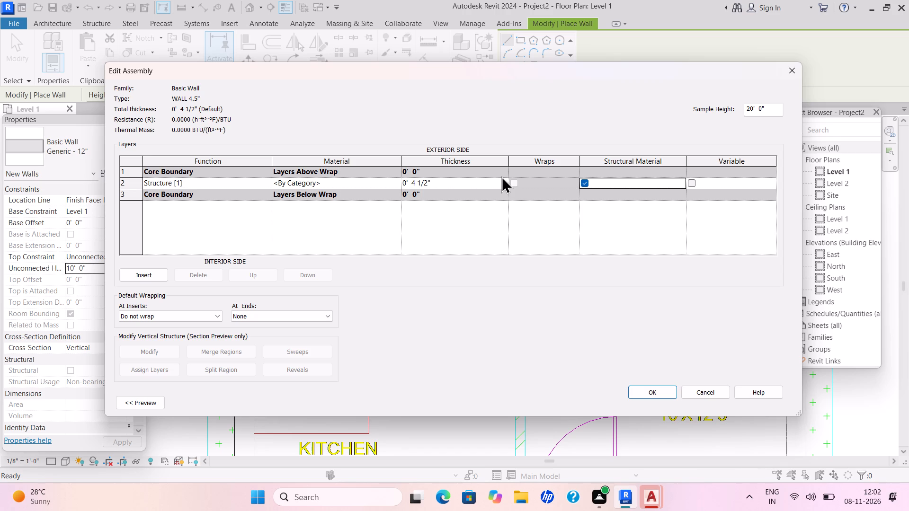
{"action": "left_click", "coordinate": [660, 393]}
{"action": "left_click", "coordinate": [768, 405]}
{"action": "left_click", "coordinate": [659, 398]}
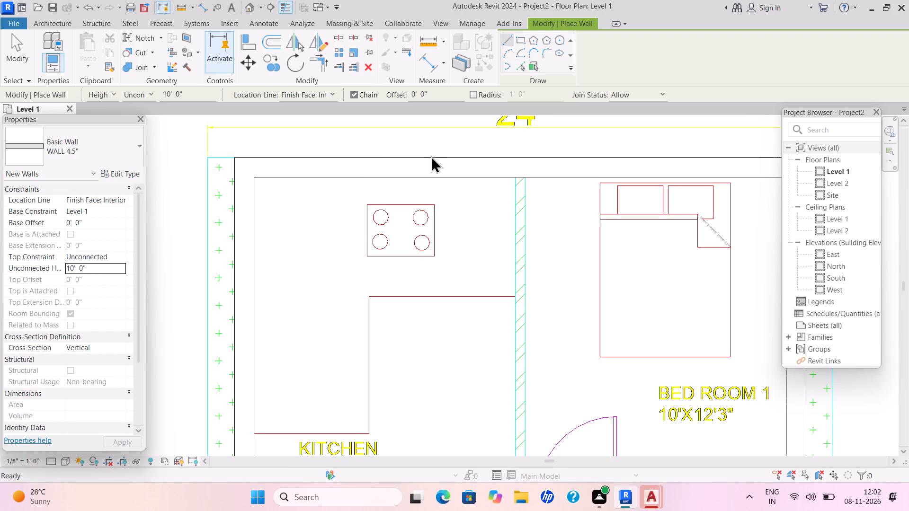
Draw a WALL 4.5" partition about 12'-3" long between the Kitchen and Bed Room 1, aligned to the CAD hatch.
{"action": "middle_click_drag", "start_coordinate": [547, 178], "coordinate": [526, 173]}
{"action": "scroll", "coordinate": [526, 173], "scroll_direction": "up", "scroll_amount": 2}
{"action": "scroll", "coordinate": [526, 173], "scroll_direction": "down", "scroll_amount": 1}
{"action": "scroll", "coordinate": [526, 173], "scroll_direction": "up", "scroll_amount": 1}
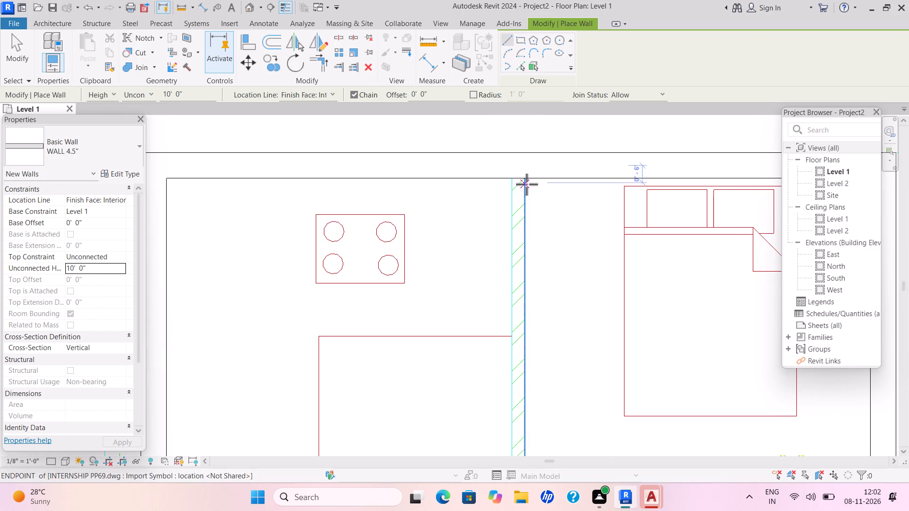
{"action": "left_click_drag", "start_coordinate": [528, 178], "coordinate": [530, 190]}
{"action": "key", "text": "space"}
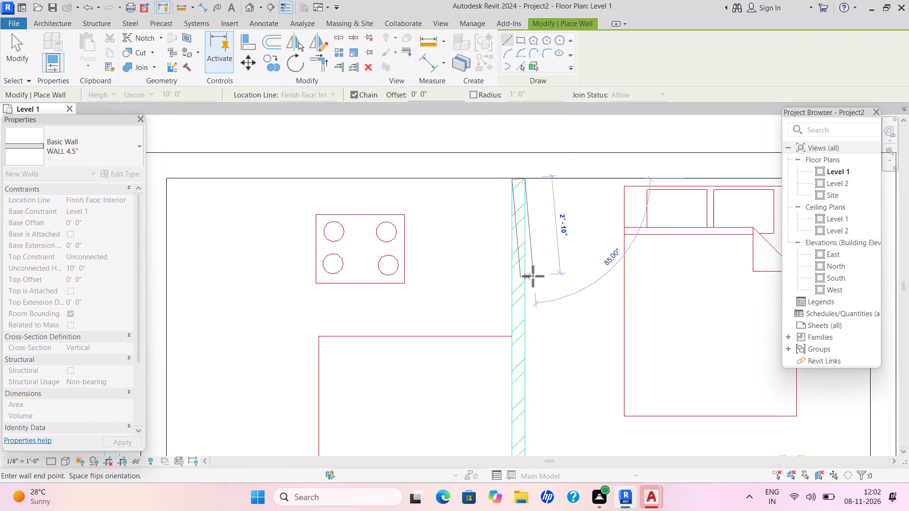
{"action": "scroll", "coordinate": [594, 307], "scroll_direction": "down", "scroll_amount": 1}
{"action": "scroll", "coordinate": [566, 336], "scroll_direction": "up", "scroll_amount": 1}
{"action": "scroll", "coordinate": [564, 339], "scroll_direction": "down", "scroll_amount": 2}
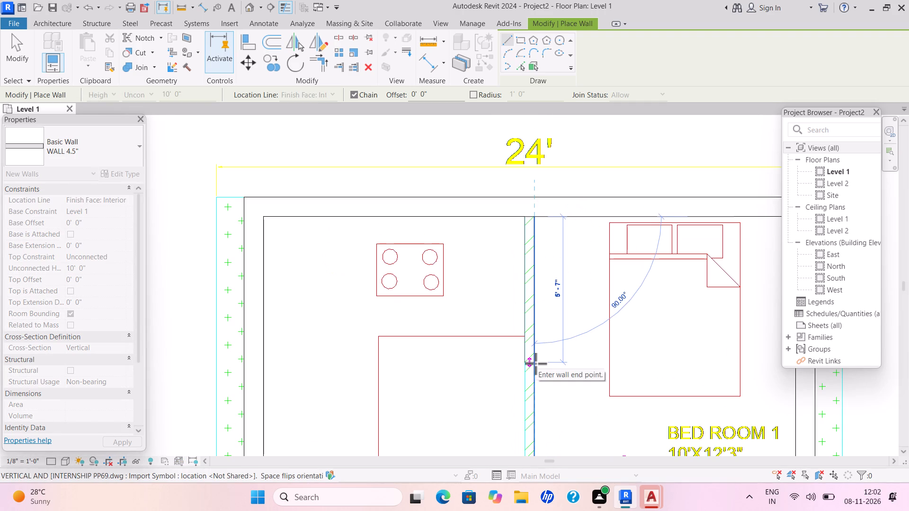
{"action": "scroll", "coordinate": [535, 363], "scroll_direction": "down", "scroll_amount": 1}
{"action": "middle_click_drag", "start_coordinate": [533, 363], "coordinate": [508, 220]}
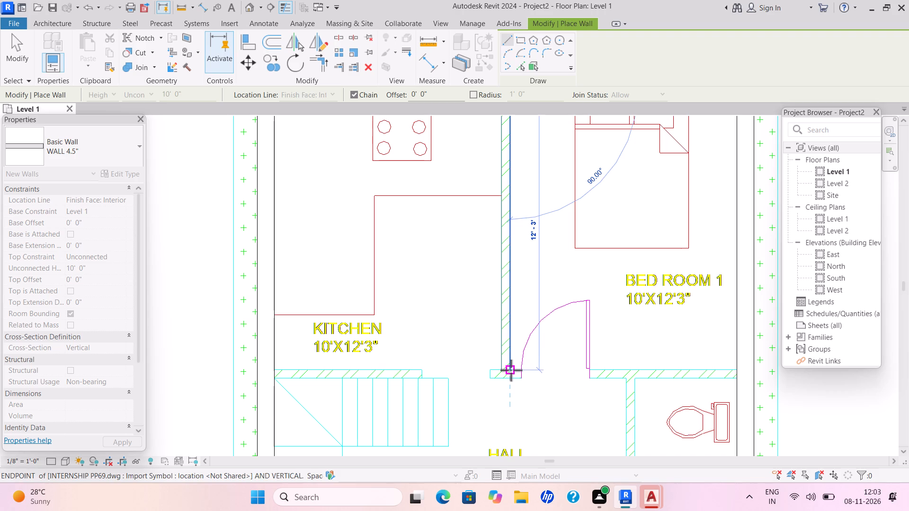
{"action": "left_click", "coordinate": [511, 370]}
{"action": "key", "text": "Escape"}
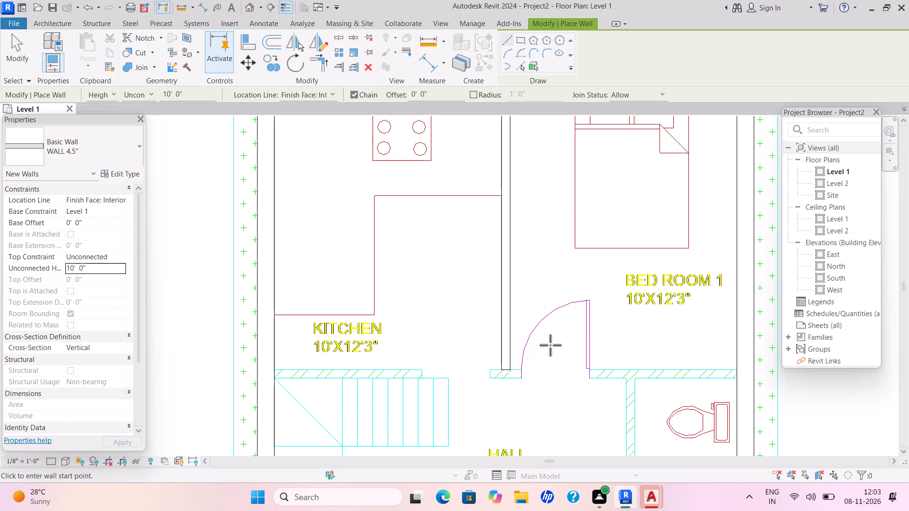
Draw WALL 4.5" walls across the full plan between Kitchen/Bed Room 1 and the Hall, and between the Hall and Toilet.
{"action": "left_click", "coordinate": [277, 380]}
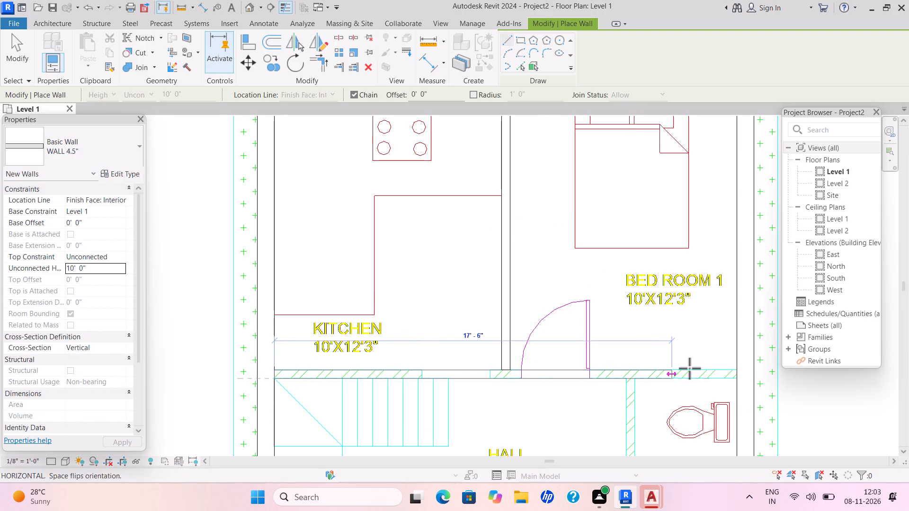
{"action": "left_click", "coordinate": [742, 380]}
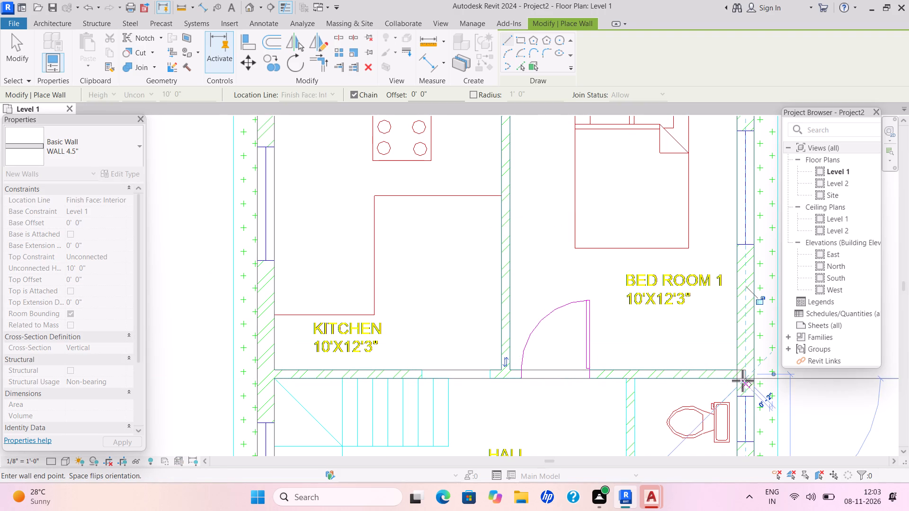
{"action": "key", "text": "Escape"}
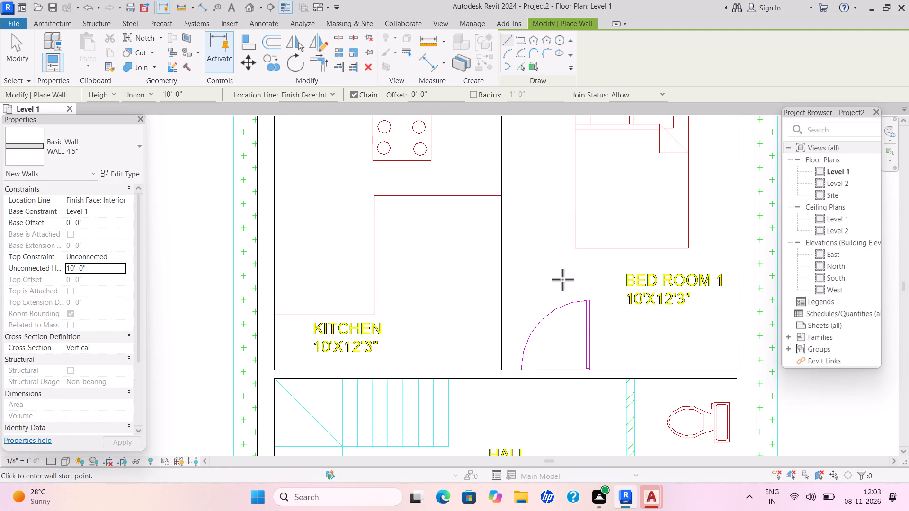
{"action": "middle_click_drag", "start_coordinate": [561, 278], "coordinate": [462, 75]}
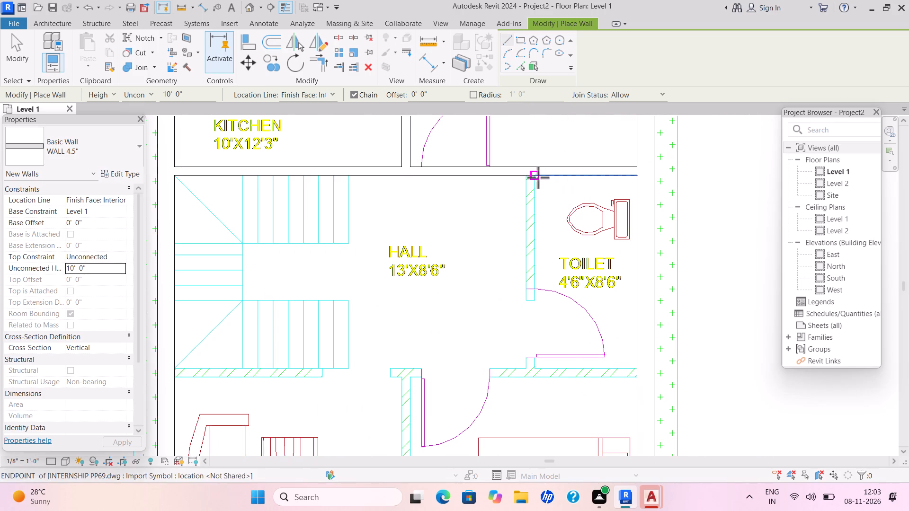
{"action": "left_click_drag", "start_coordinate": [538, 177], "coordinate": [538, 184]}
{"action": "key", "text": "space"}
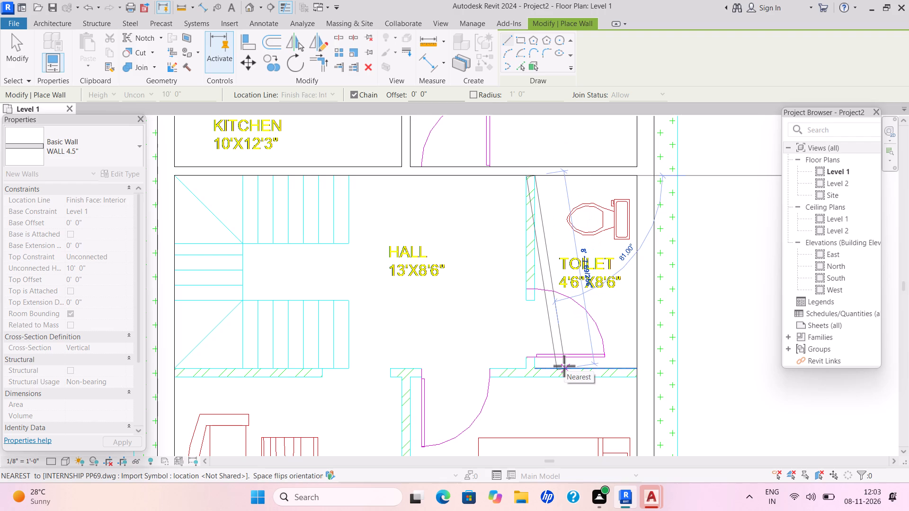
{"action": "left_click", "coordinate": [537, 367]}
{"action": "key", "text": "Escape"}
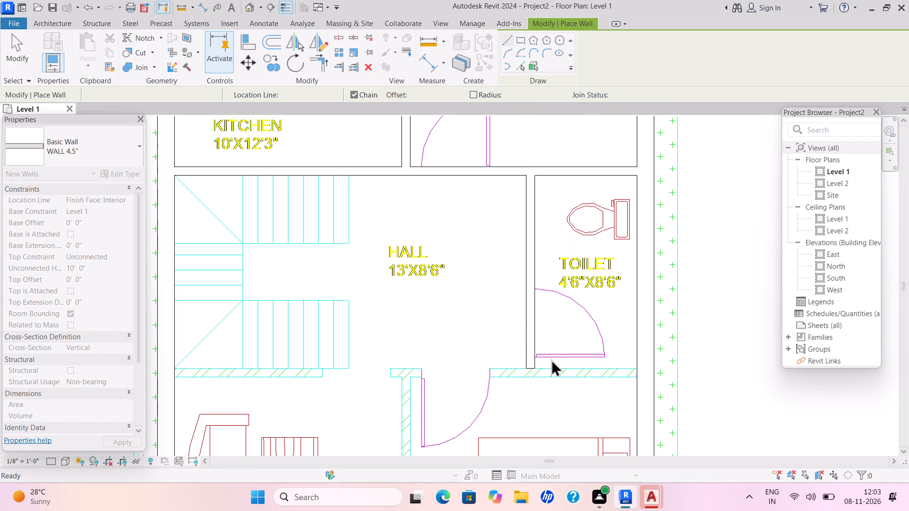
Draw WALL 4.5" walls about 10'-10 1/2" long above Bed Room 2 and about 6'-1 1/2" long between the staircase and Drawing Room.
{"action": "left_click", "coordinate": [641, 375]}
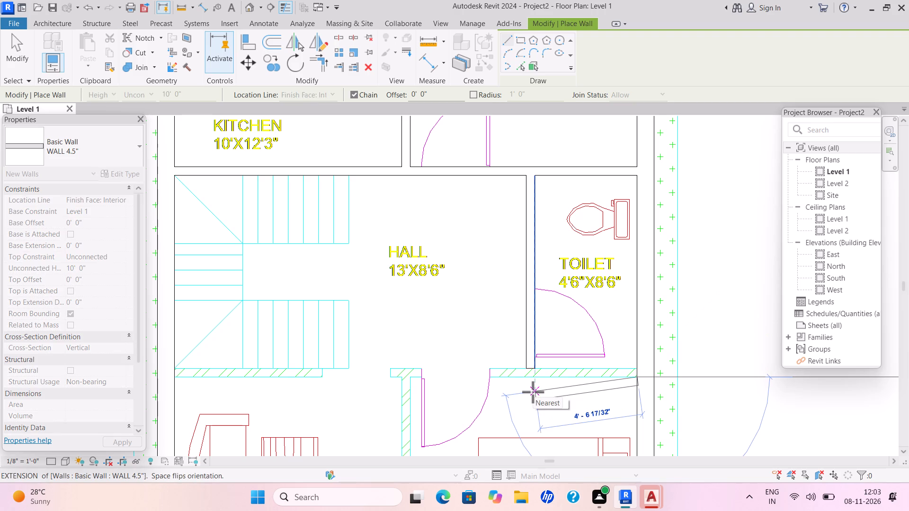
{"action": "key", "text": "space"}
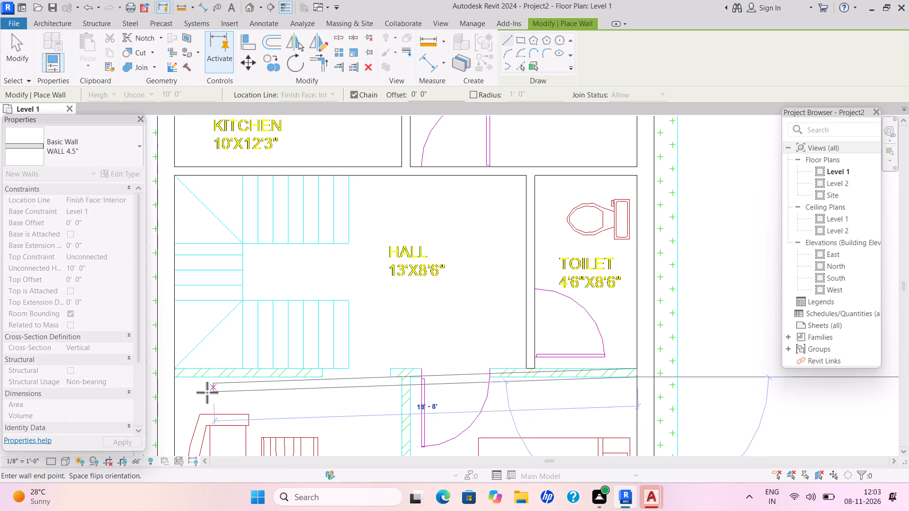
{"action": "left_click", "coordinate": [389, 376]}
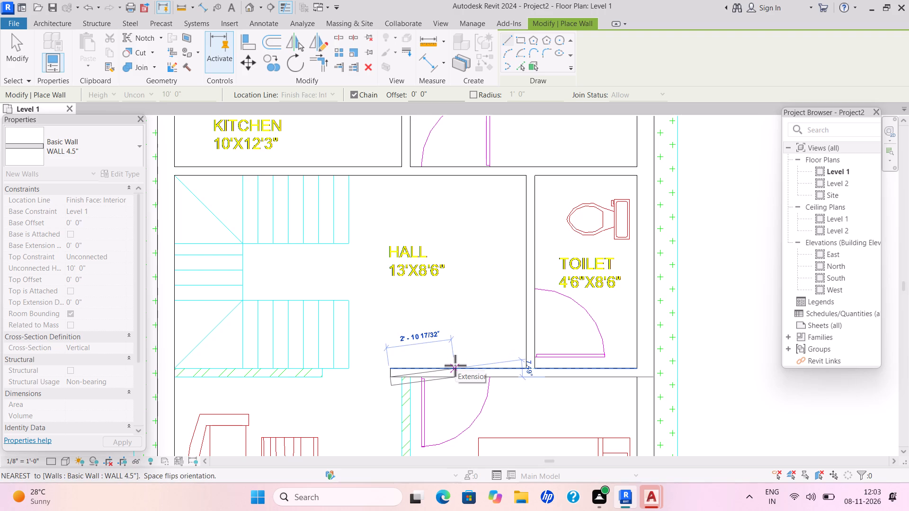
{"action": "key", "text": "Escape"}
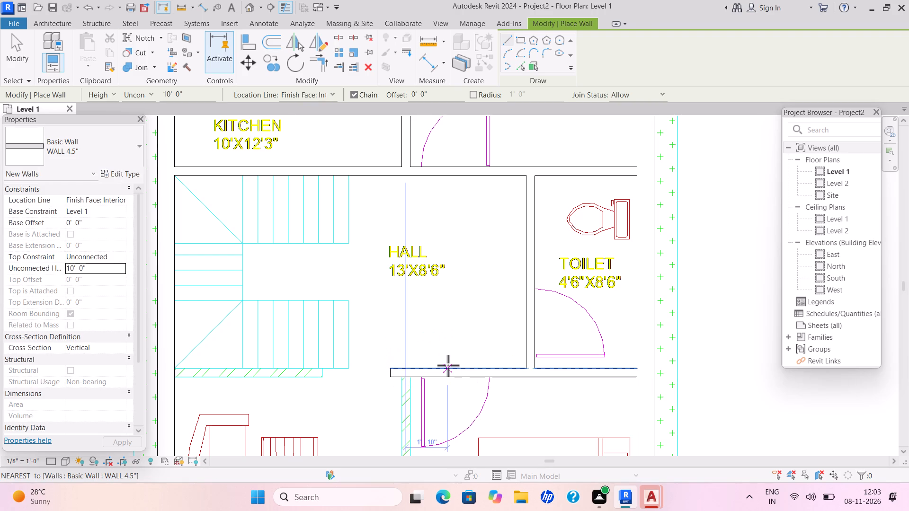
{"action": "left_click", "coordinate": [182, 379]}
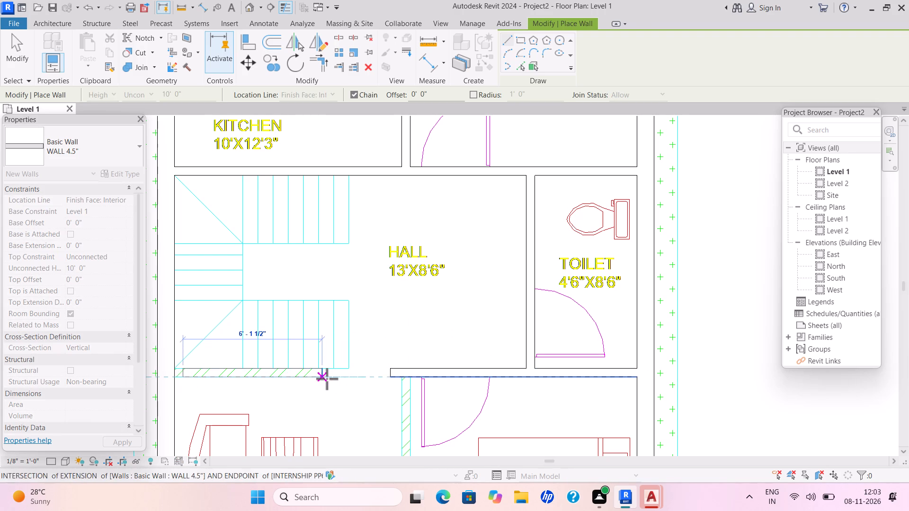
{"action": "left_click", "coordinate": [327, 379]}
{"action": "key", "text": "Escape"}
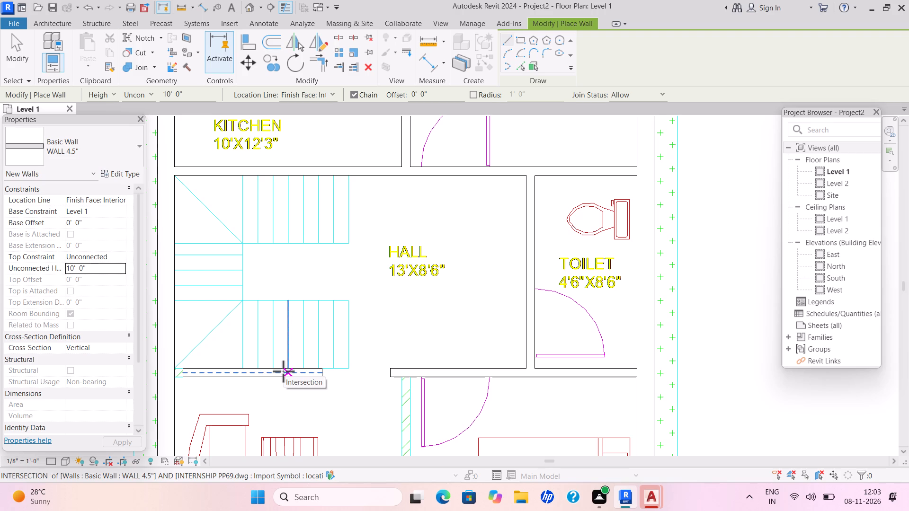
Draw a WALL 4.5" partition about 10'-4 1/2" long between the Drawing Room and Bed Room 2, ending at the exterior wall.
{"action": "middle_click_drag", "start_coordinate": [371, 345], "coordinate": [281, 208]}
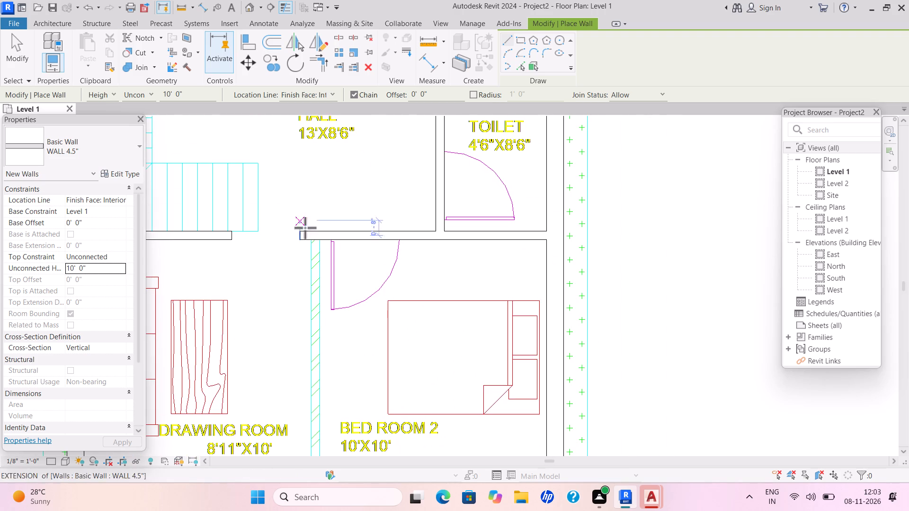
{"action": "left_click", "coordinate": [320, 242]}
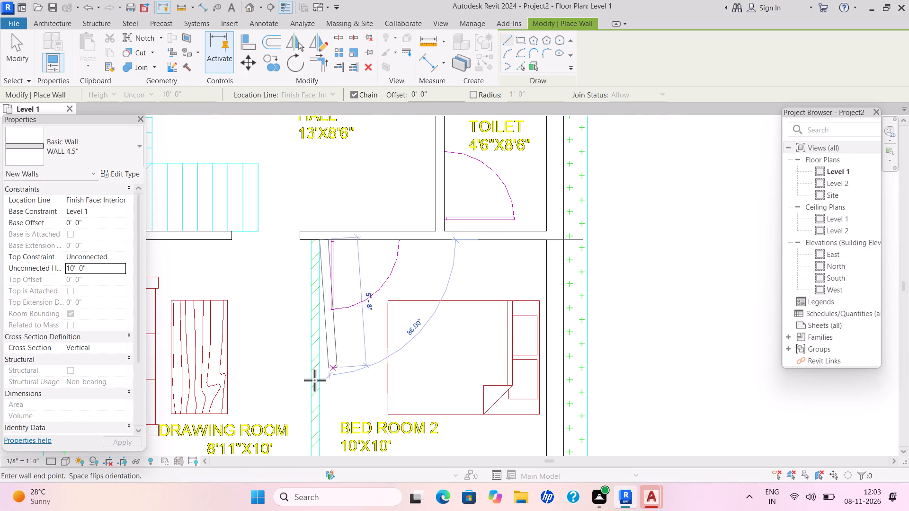
{"action": "key", "text": "space"}
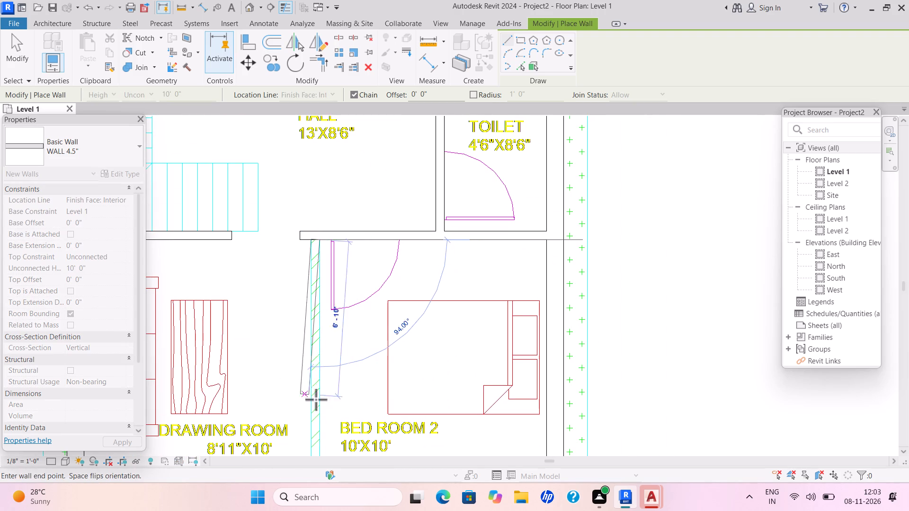
{"action": "middle_click_drag", "start_coordinate": [322, 404], "coordinate": [289, 215]}
{"action": "scroll", "coordinate": [322, 404], "scroll_direction": "down", "scroll_amount": 1}
{"action": "scroll", "coordinate": [322, 404], "scroll_direction": "up", "scroll_amount": 1}
{"action": "scroll", "coordinate": [322, 404], "scroll_direction": "down", "scroll_amount": 3}
{"action": "scroll", "coordinate": [289, 215], "scroll_direction": "up", "scroll_amount": 2}
{"action": "scroll", "coordinate": [289, 215], "scroll_direction": "down", "scroll_amount": 3}
{"action": "scroll", "coordinate": [289, 215], "scroll_direction": "up", "scroll_amount": 1}
{"action": "scroll", "coordinate": [289, 215], "scroll_direction": "down", "scroll_amount": 2}
{"action": "scroll", "coordinate": [293, 221], "scroll_direction": "up", "scroll_amount": 1}
{"action": "scroll", "coordinate": [293, 222], "scroll_direction": "down", "scroll_amount": 1}
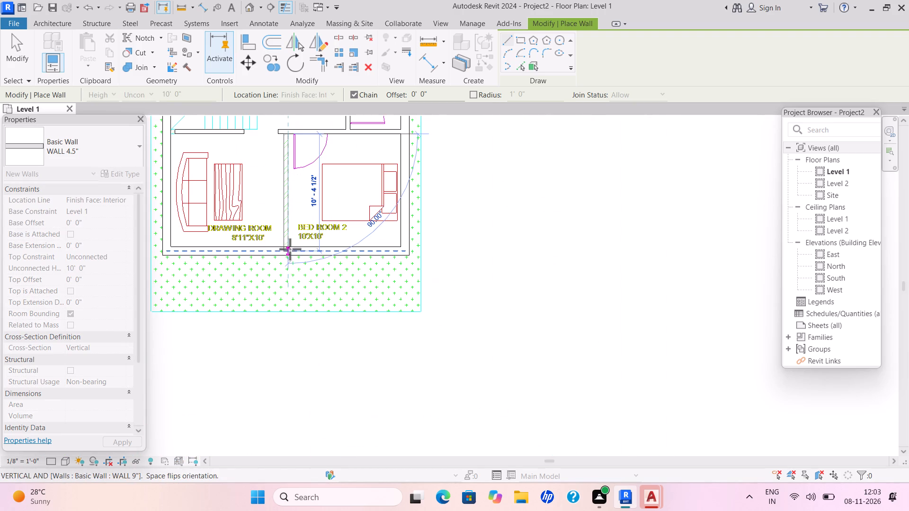
{"action": "left_click", "coordinate": [290, 249]}
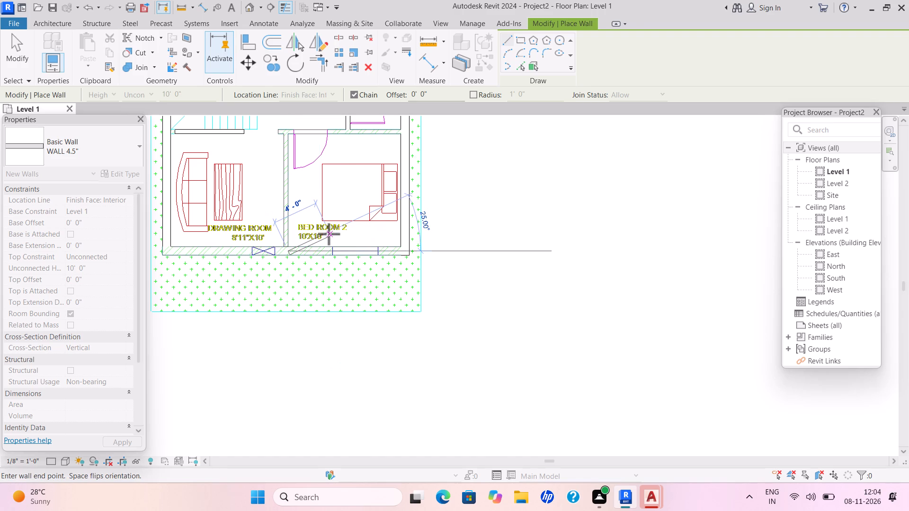
{"action": "key", "text": "Escape"}
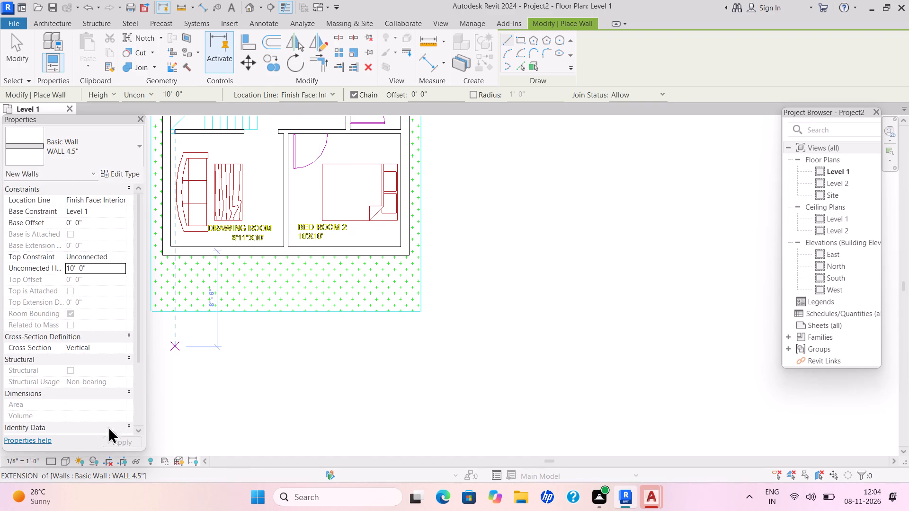
Set the floor plan's visual style to Wireframe.
{"action": "left_click", "coordinate": [68, 463]}
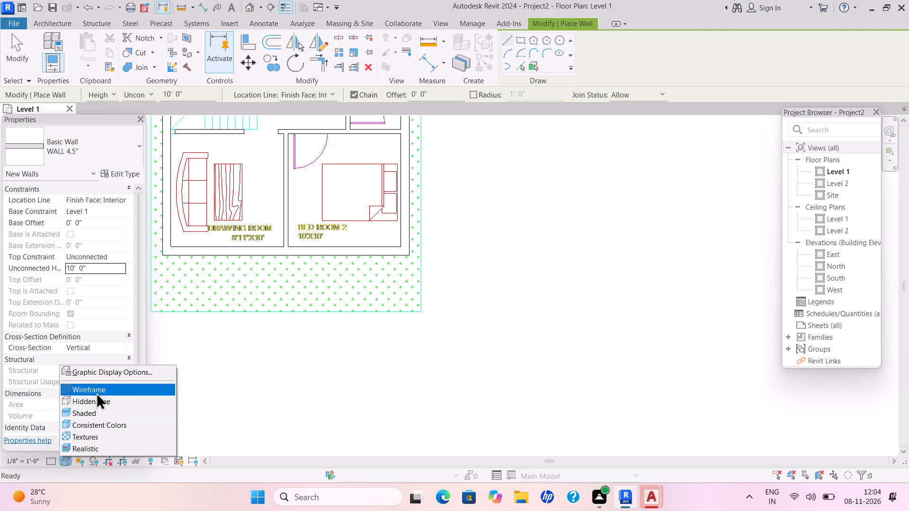
{"action": "left_click", "coordinate": [97, 391]}
Place Window-Casement-Double 57" x 72" windows at the CAD window marks in the Bed Room 2 and Drawing Room exterior walls.
{"action": "left_click", "coordinate": [59, 19]}
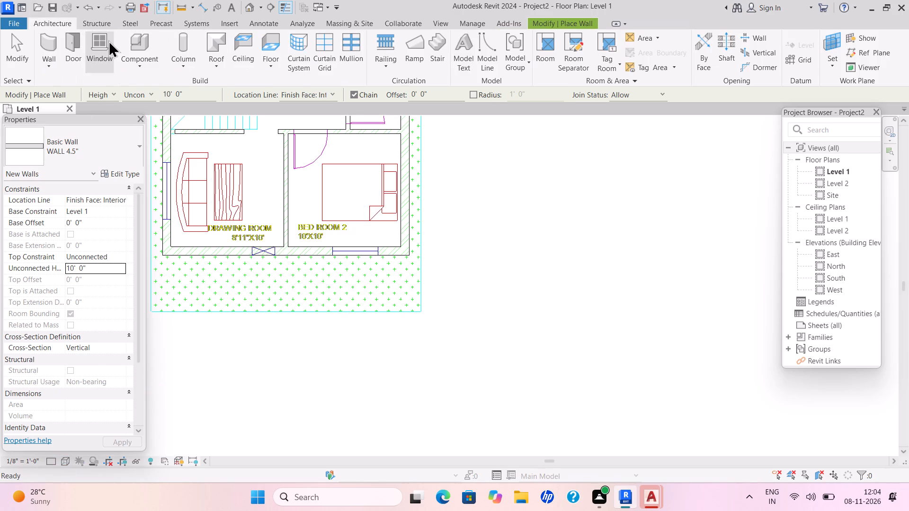
{"action": "left_click", "coordinate": [110, 45]}
{"action": "left_click_drag", "start_coordinate": [133, 152], "coordinate": [136, 159]}
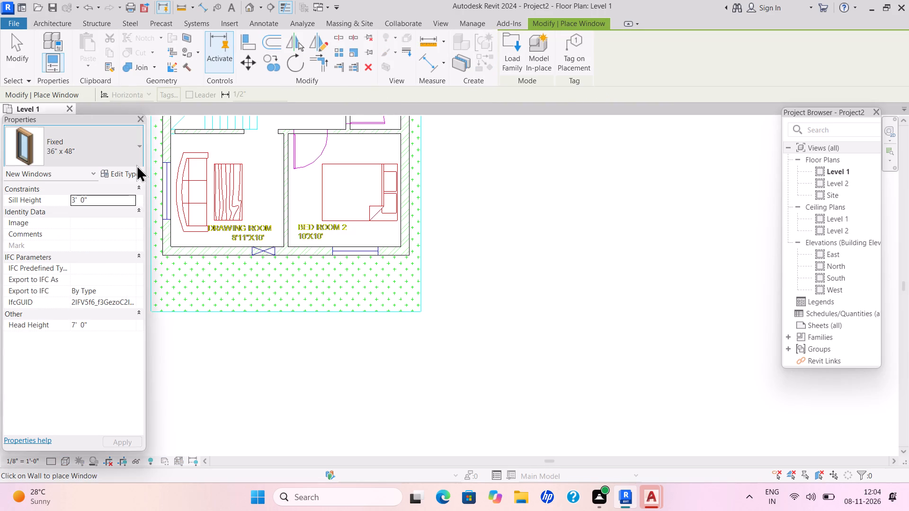
{"action": "left_click", "coordinate": [53, 388]}
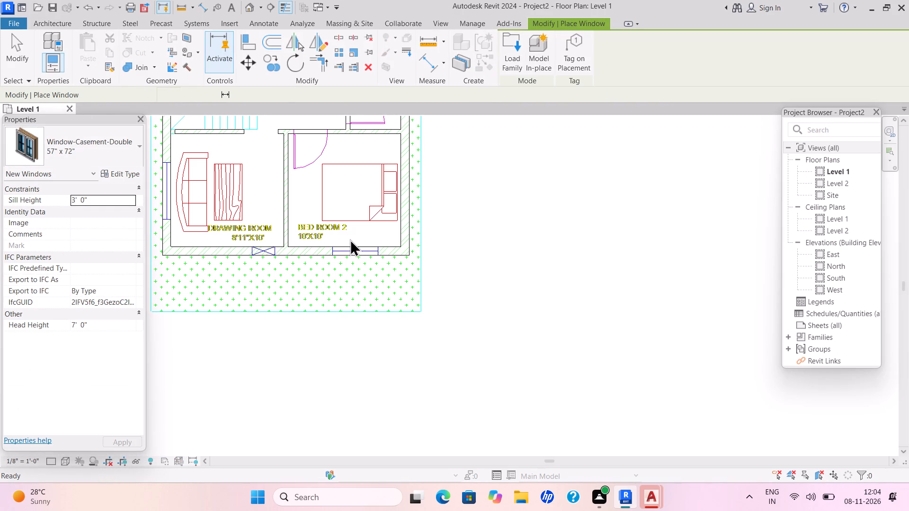
{"action": "left_click", "coordinate": [354, 252]}
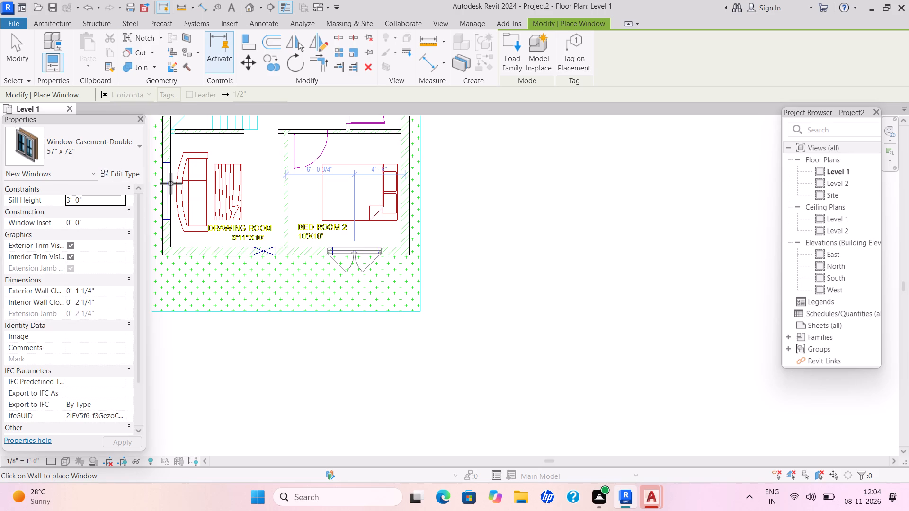
{"action": "left_click", "coordinate": [161, 191]}
Place a Window-Casement-Double 57" x 72" window at the CAD mark in Bed Room 1's exterior side wall.
{"action": "scroll", "coordinate": [386, 143], "scroll_direction": "up", "scroll_amount": 1}
{"action": "scroll", "coordinate": [386, 144], "scroll_direction": "down", "scroll_amount": 1}
{"action": "scroll", "coordinate": [386, 145], "scroll_direction": "up", "scroll_amount": 1}
{"action": "scroll", "coordinate": [386, 146], "scroll_direction": "down", "scroll_amount": 1}
{"action": "scroll", "coordinate": [386, 148], "scroll_direction": "up", "scroll_amount": 2}
{"action": "middle_click_drag", "start_coordinate": [385, 151], "coordinate": [384, 165]}
{"action": "scroll", "coordinate": [384, 158], "scroll_direction": "down", "scroll_amount": 1}
{"action": "middle_click_drag", "start_coordinate": [384, 165], "coordinate": [386, 286]}
{"action": "middle_click_drag", "start_coordinate": [405, 217], "coordinate": [440, 359]}
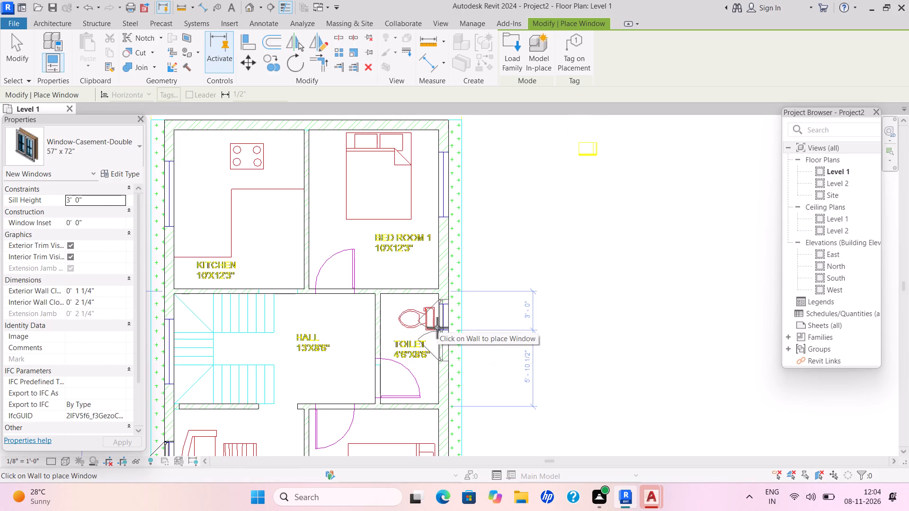
{"action": "middle_click_drag", "start_coordinate": [422, 288], "coordinate": [411, 336]}
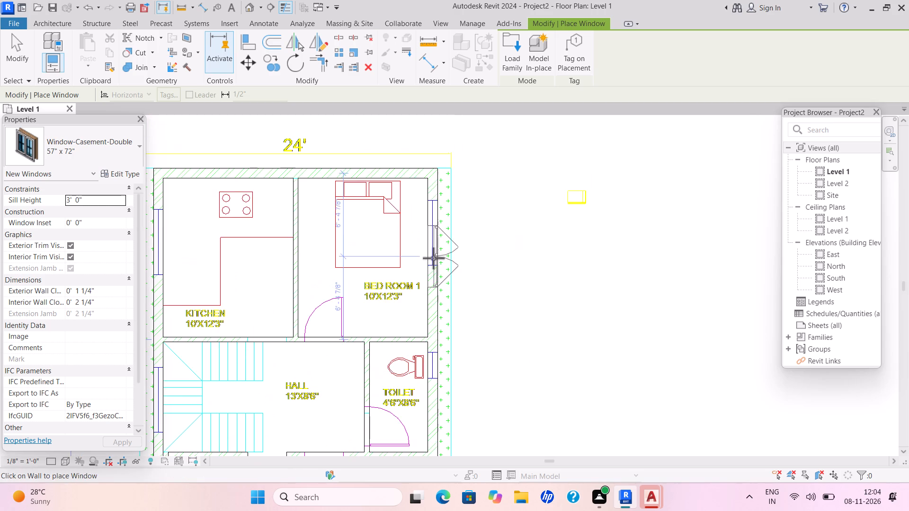
{"action": "left_click", "coordinate": [438, 234]}
Place Window-Casement-Double 57" x 72" windows in the Kitchen and staircase exterior walls, and end window placement.
{"action": "middle_click_drag", "start_coordinate": [283, 323], "coordinate": [387, 294]}
{"action": "scroll", "coordinate": [387, 294], "scroll_direction": "up", "scroll_amount": 1}
{"action": "scroll", "coordinate": [388, 294], "scroll_direction": "down", "scroll_amount": 2}
{"action": "scroll", "coordinate": [387, 294], "scroll_direction": "up", "scroll_amount": 1}
{"action": "scroll", "coordinate": [384, 294], "scroll_direction": "down", "scroll_amount": 1}
{"action": "scroll", "coordinate": [381, 293], "scroll_direction": "up", "scroll_amount": 1}
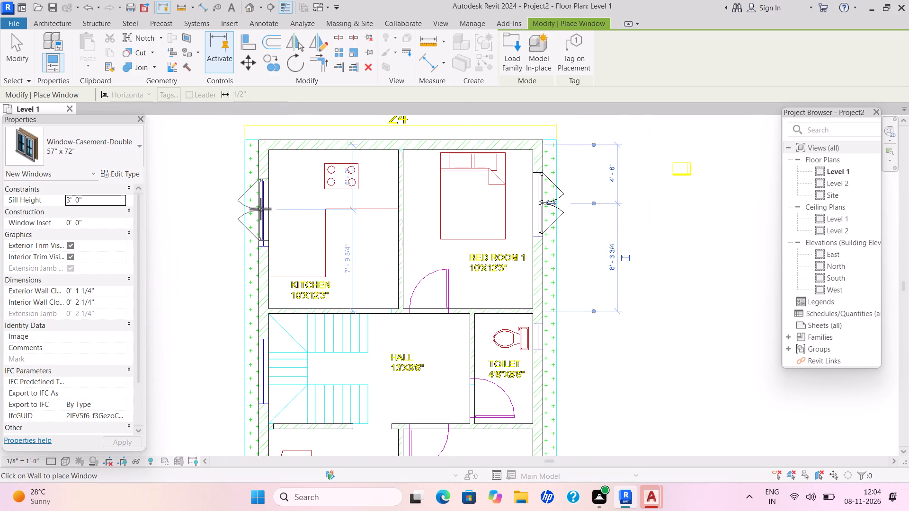
{"action": "left_click", "coordinate": [261, 216]}
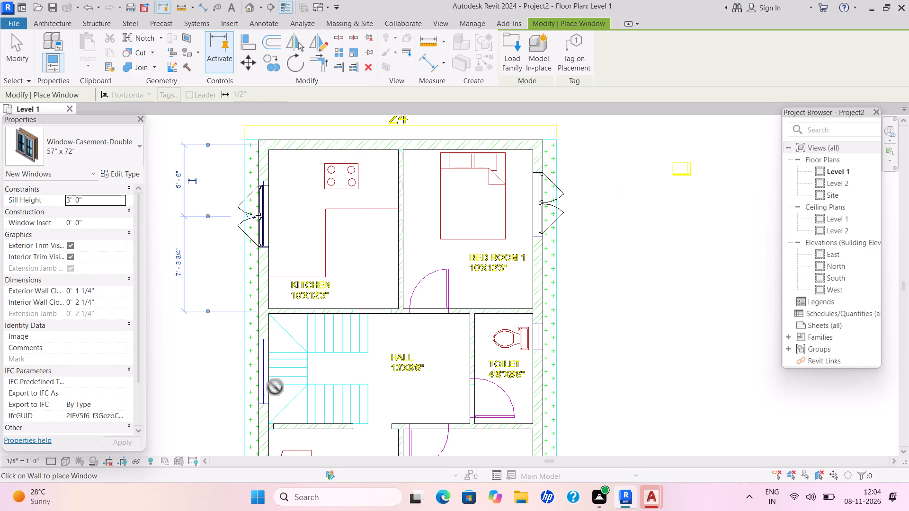
{"action": "left_click", "coordinate": [256, 369]}
{"action": "scroll", "coordinate": [381, 412], "scroll_direction": "up", "scroll_amount": 1}
{"action": "scroll", "coordinate": [381, 412], "scroll_direction": "down", "scroll_amount": 3}
{"action": "middle_click_drag", "start_coordinate": [380, 410], "coordinate": [371, 326]}
{"action": "scroll", "coordinate": [379, 405], "scroll_direction": "up", "scroll_amount": 1}
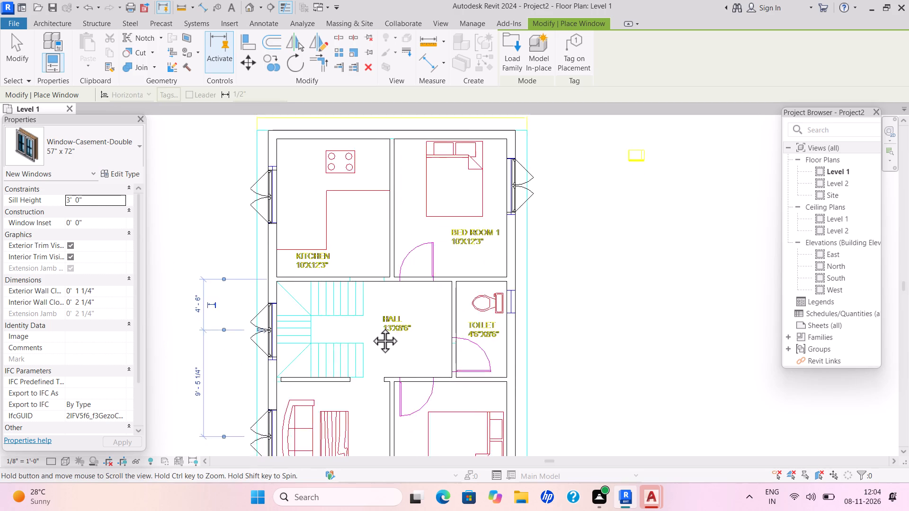
{"action": "middle_click_drag", "start_coordinate": [371, 326], "coordinate": [370, 289]}
{"action": "scroll", "coordinate": [370, 289], "scroll_direction": "up", "scroll_amount": 1}
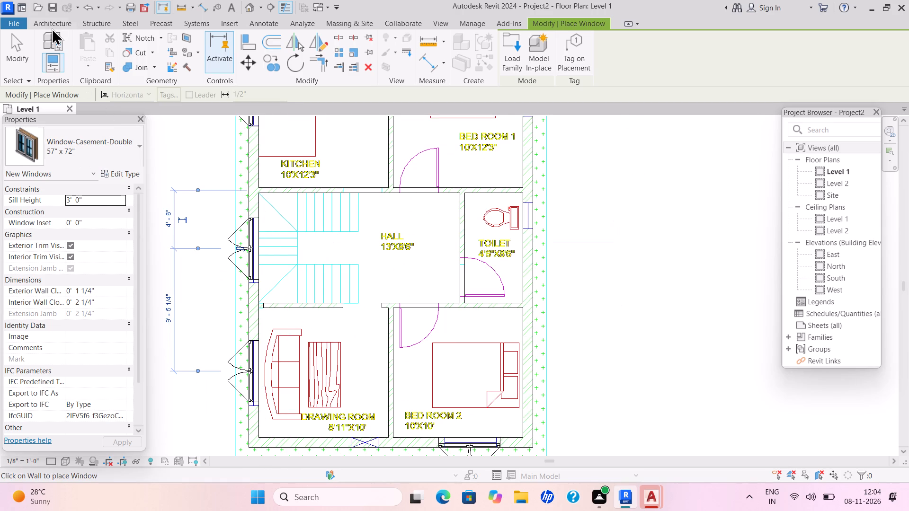
{"action": "left_click", "coordinate": [55, 22]}
{"action": "key", "text": "Escape"}
{"action": "key", "text": "Escape"}
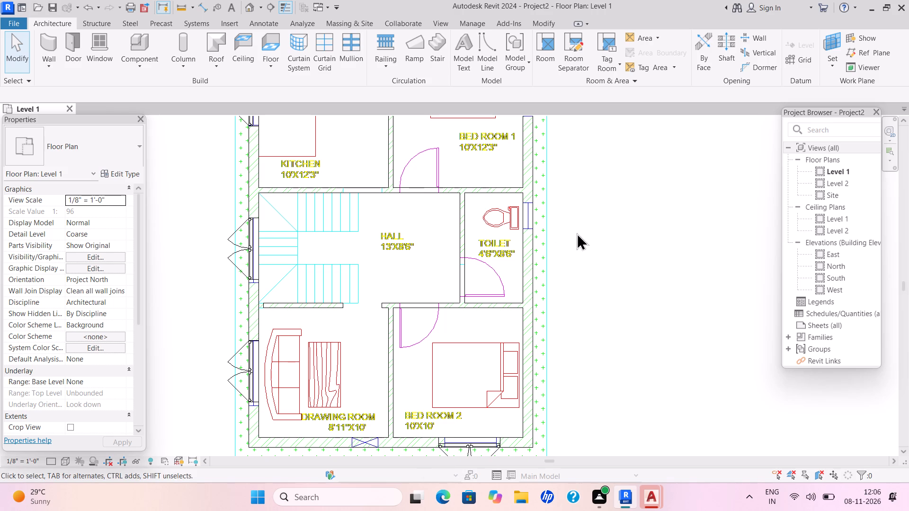
Start loading a window family and browse to ProgramData > Autodesk > RVT 2024 > Libraries > English-Imperial > US.
{"action": "left_click", "coordinate": [109, 49]}
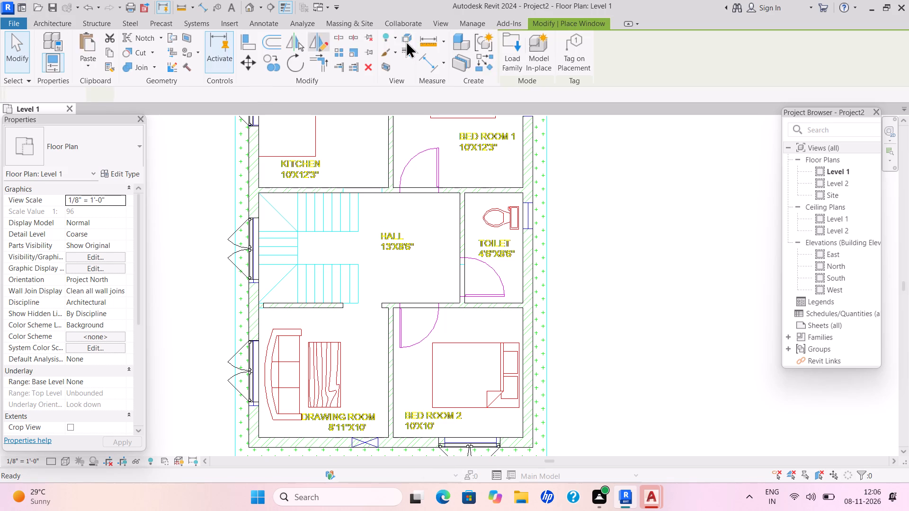
{"action": "double_click", "coordinate": [513, 35]}
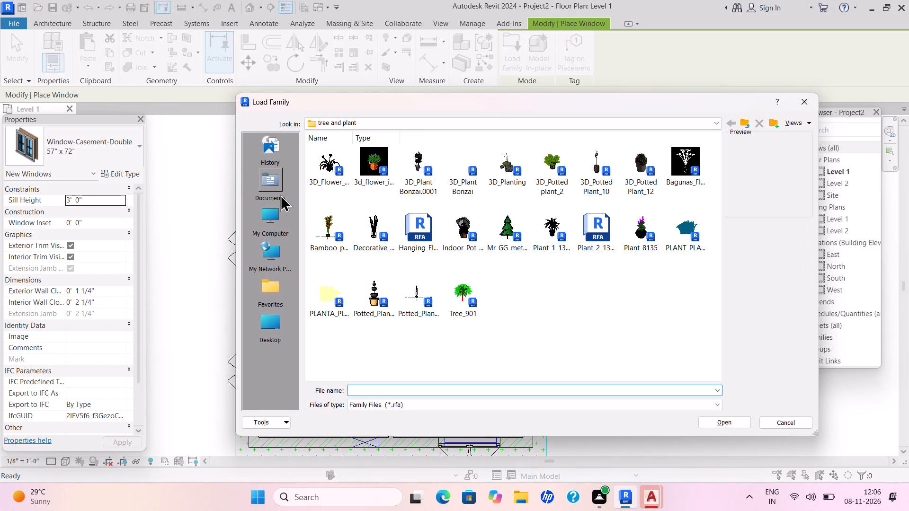
{"action": "double_click", "coordinate": [277, 191]}
{"action": "left_click_drag", "start_coordinate": [713, 117], "coordinate": [718, 123]}
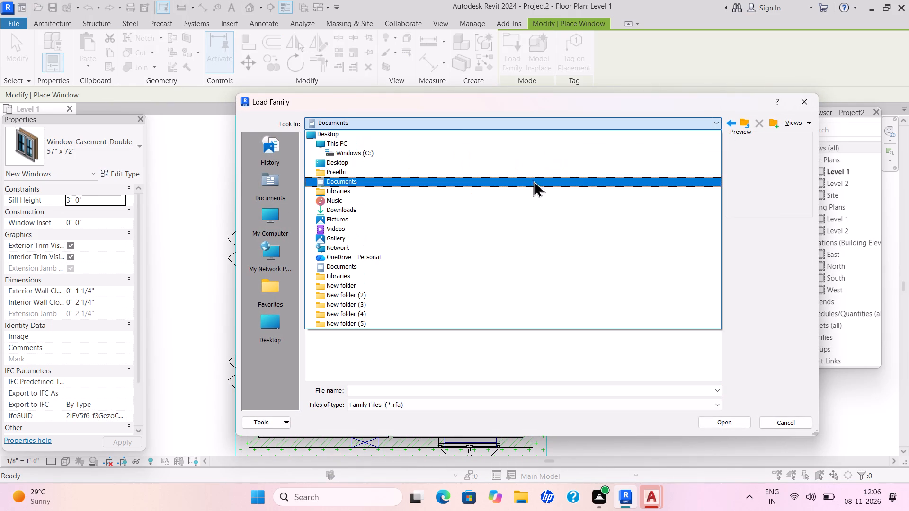
{"action": "left_click", "coordinate": [471, 149]}
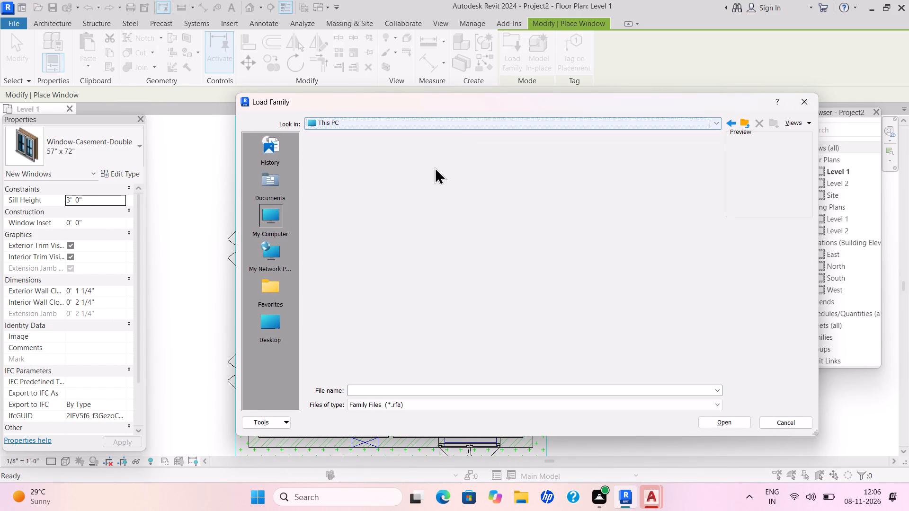
{"action": "double_click", "coordinate": [331, 181]}
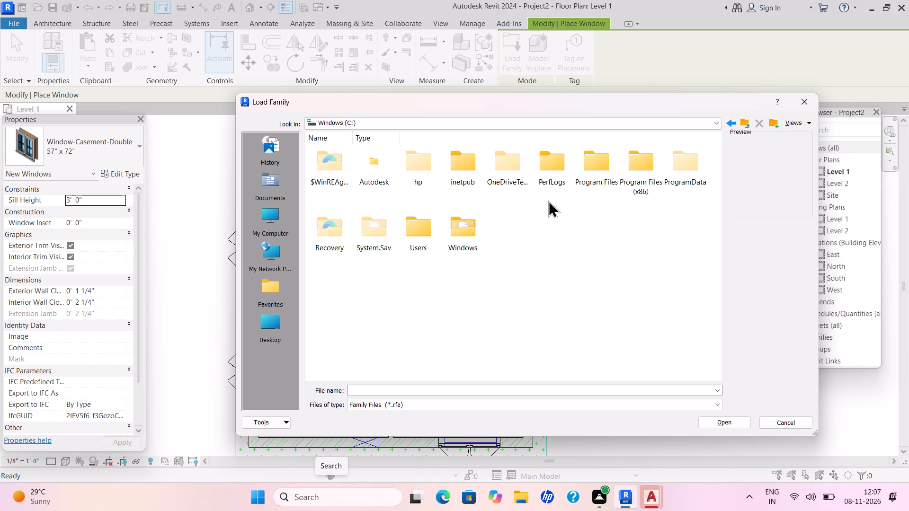
{"action": "double_click", "coordinate": [698, 175]}
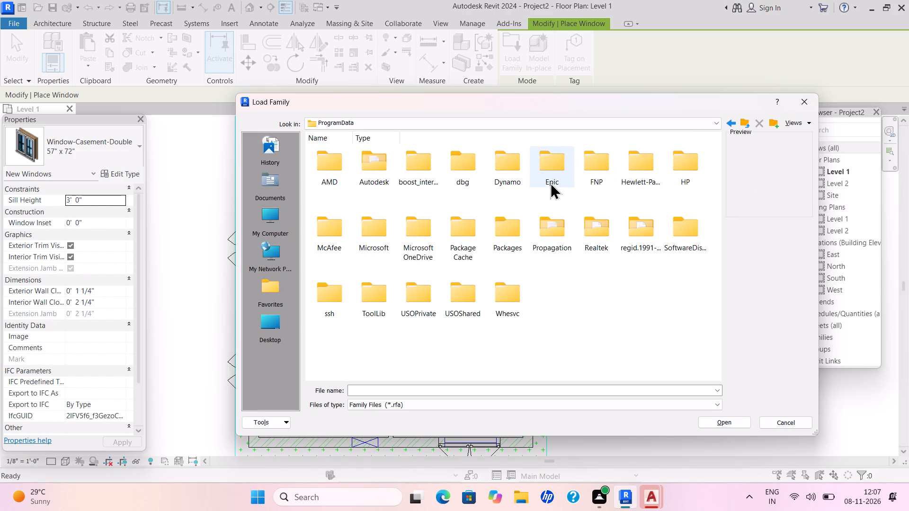
{"action": "double_click", "coordinate": [380, 176]}
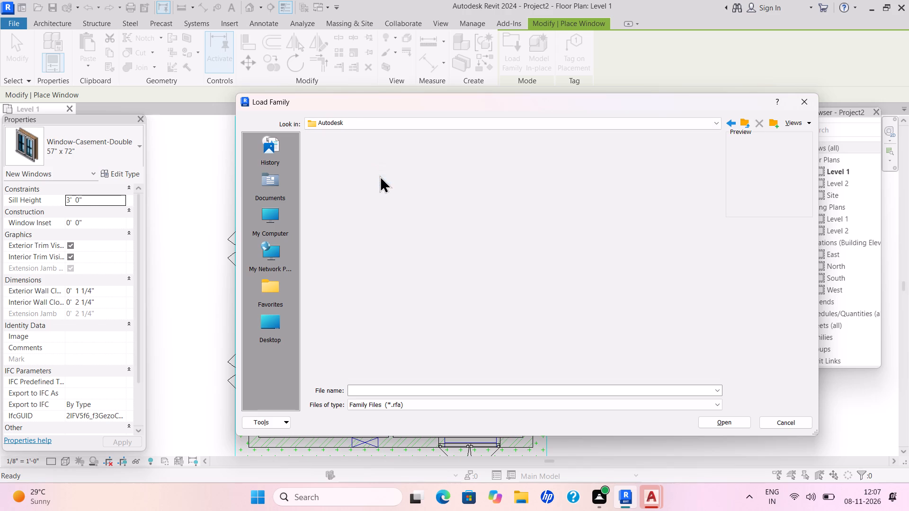
{"action": "double_click", "coordinate": [517, 301]}
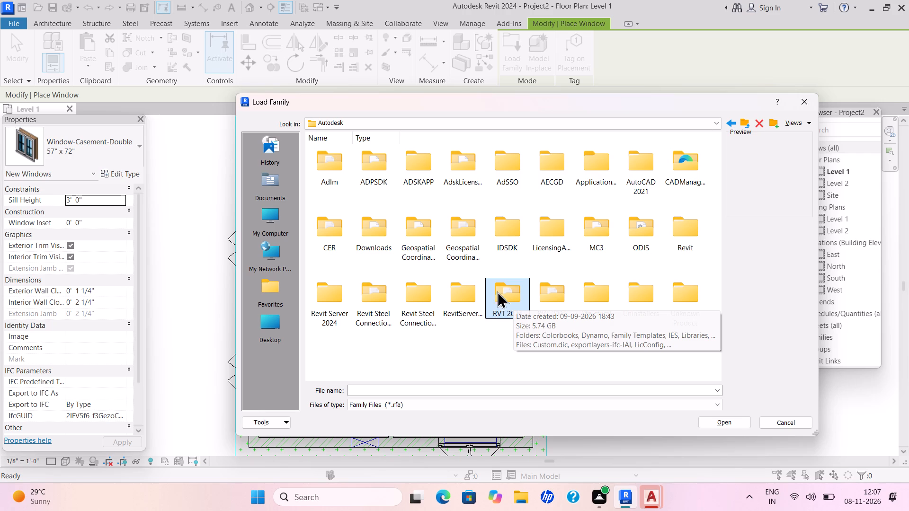
{"action": "double_click", "coordinate": [500, 294]}
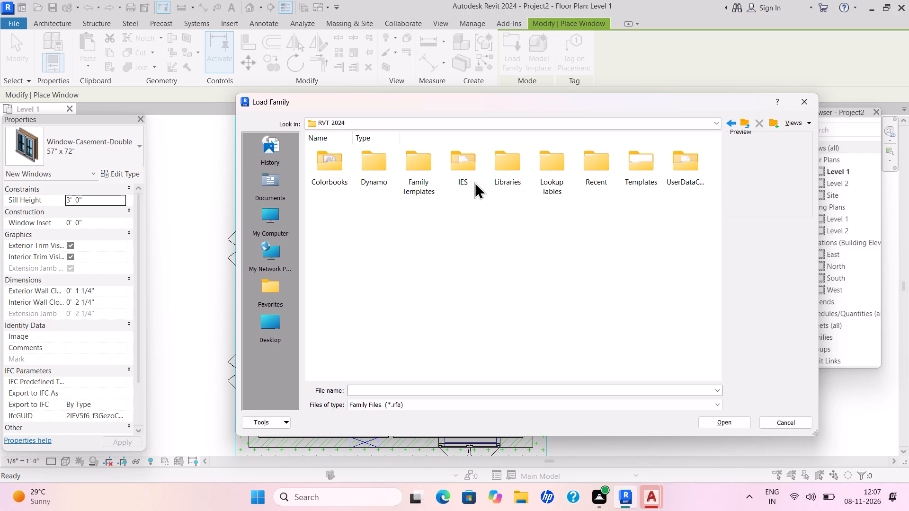
{"action": "double_click", "coordinate": [507, 174]}
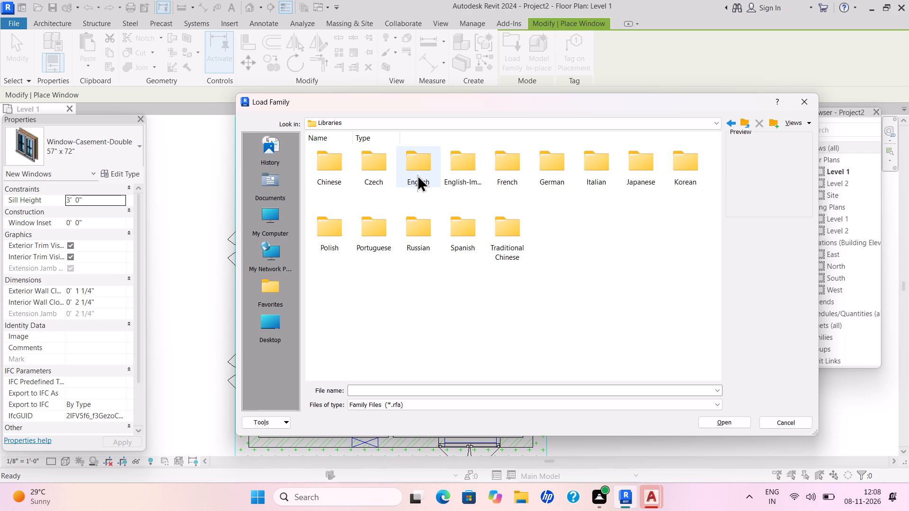
{"action": "double_click", "coordinate": [466, 169]}
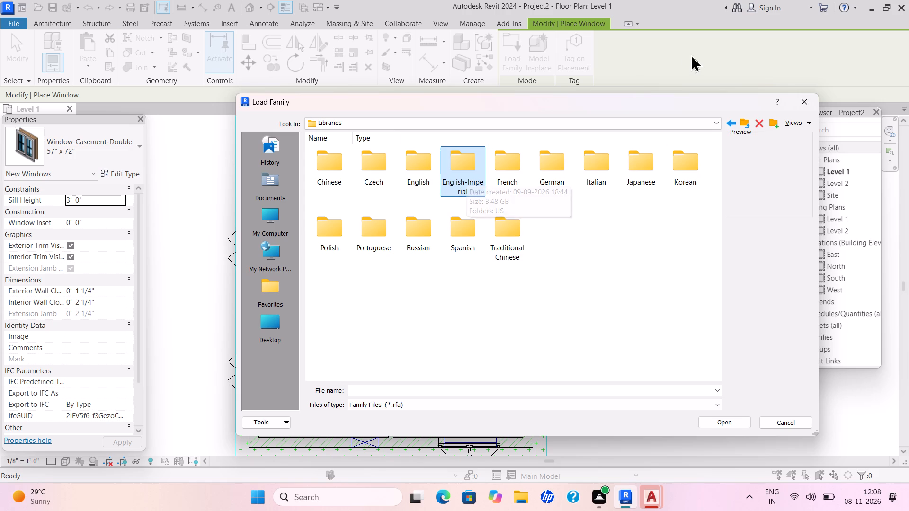
{"action": "double_click", "coordinate": [455, 170]}
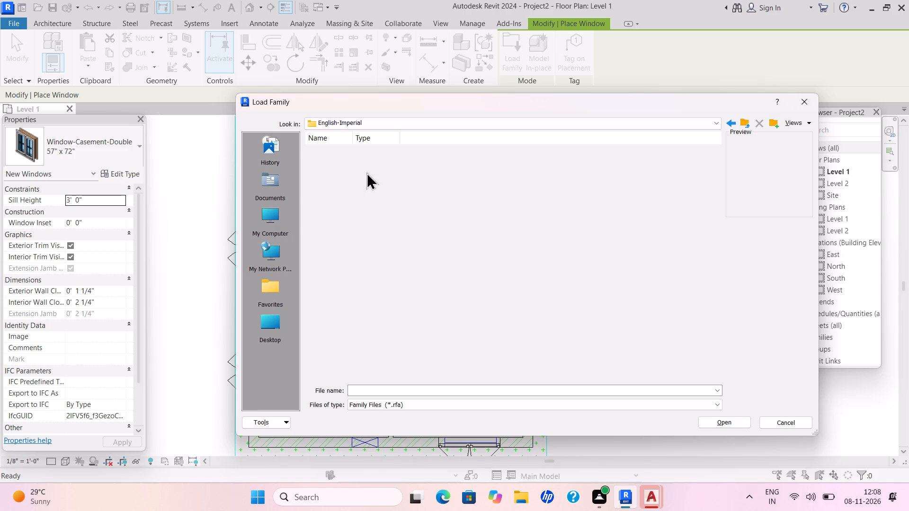
{"action": "double_click", "coordinate": [344, 169]}
{"action": "double_click", "coordinate": [414, 168]}
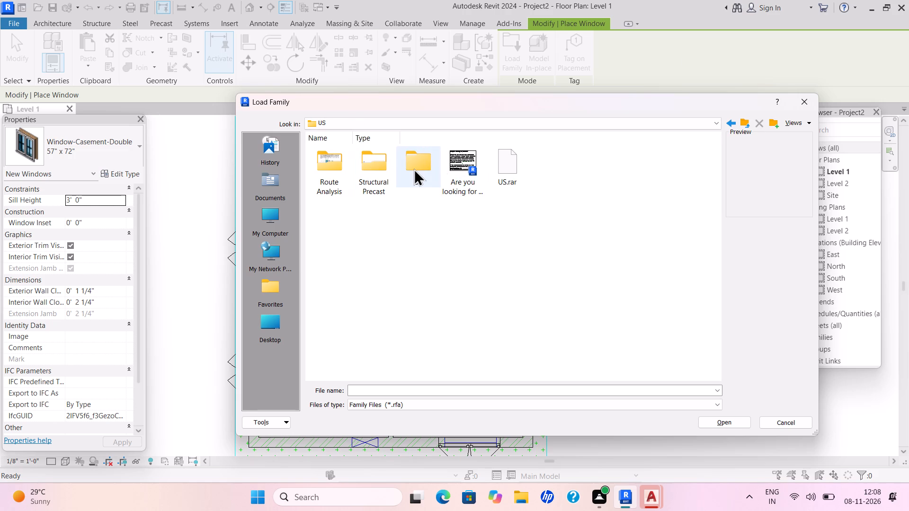
{"action": "left_click", "coordinate": [339, 171]}
{"action": "left_click_drag", "start_coordinate": [339, 171], "coordinate": [339, 176]}
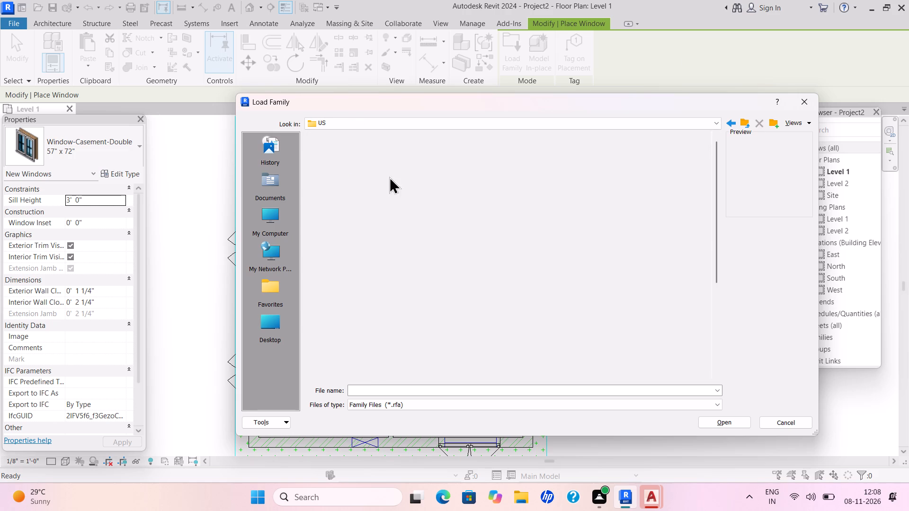
Load the Window-Louvers family from the US library's Windows folder.
{"action": "scroll", "coordinate": [590, 314], "scroll_direction": "up", "scroll_amount": 2}
{"action": "scroll", "coordinate": [596, 321], "scroll_direction": "down", "scroll_amount": 1}
{"action": "scroll", "coordinate": [596, 321], "scroll_direction": "up", "scroll_amount": 1}
{"action": "scroll", "coordinate": [596, 321], "scroll_direction": "down", "scroll_amount": 1}
{"action": "scroll", "coordinate": [596, 321], "scroll_direction": "up", "scroll_amount": 2}
{"action": "scroll", "coordinate": [614, 324], "scroll_direction": "down", "scroll_amount": 1}
{"action": "scroll", "coordinate": [617, 324], "scroll_direction": "up", "scroll_amount": 2}
{"action": "scroll", "coordinate": [624, 325], "scroll_direction": "down", "scroll_amount": 2}
{"action": "scroll", "coordinate": [654, 332], "scroll_direction": "up", "scroll_amount": 1}
{"action": "scroll", "coordinate": [660, 333], "scroll_direction": "down", "scroll_amount": 1}
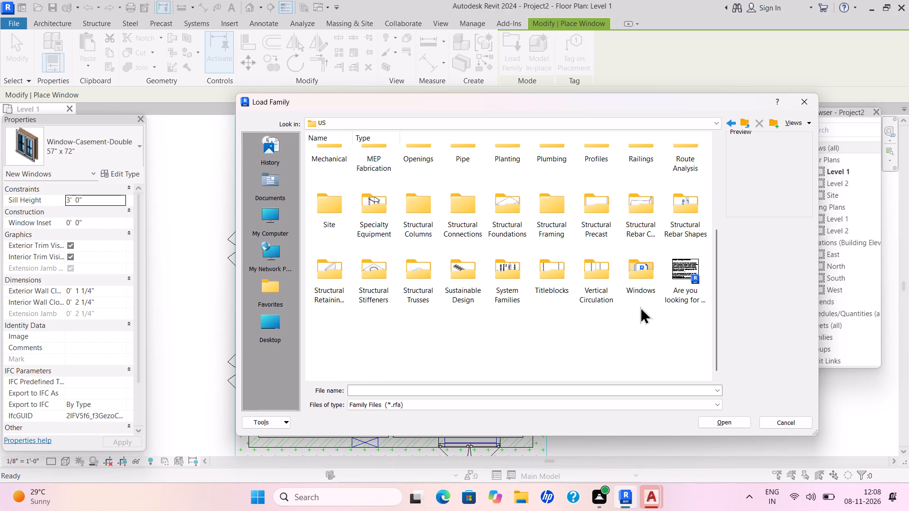
{"action": "double_click", "coordinate": [640, 282]}
{"action": "double_click", "coordinate": [640, 278]}
{"action": "scroll", "coordinate": [649, 278], "scroll_direction": "up", "scroll_amount": 1}
{"action": "scroll", "coordinate": [655, 282], "scroll_direction": "down", "scroll_amount": 2}
{"action": "scroll", "coordinate": [657, 299], "scroll_direction": "up", "scroll_amount": 1}
{"action": "scroll", "coordinate": [657, 299], "scroll_direction": "down", "scroll_amount": 1}
{"action": "scroll", "coordinate": [657, 299], "scroll_direction": "up", "scroll_amount": 1}
{"action": "scroll", "coordinate": [657, 299], "scroll_direction": "down", "scroll_amount": 1}
{"action": "double_click", "coordinate": [688, 301]}
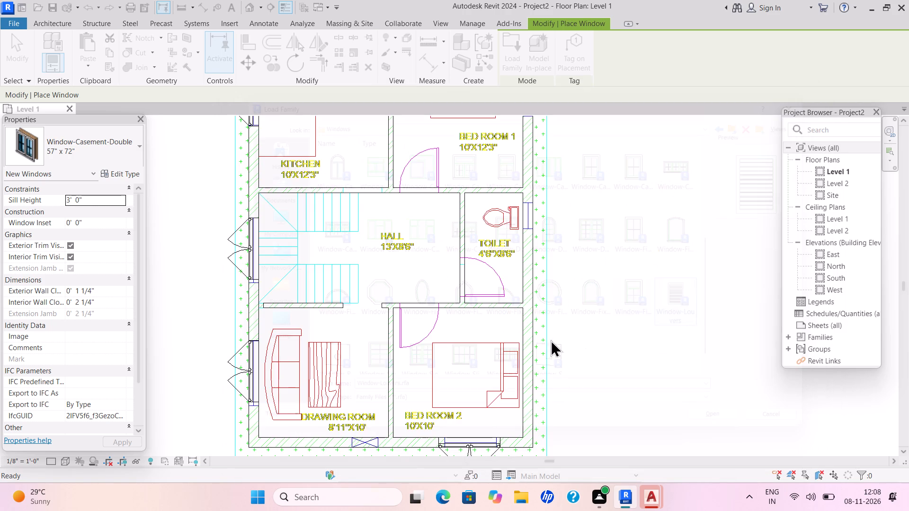
Place a Window-Louvers 24" x 24" with a 7' sill height at the CAD mark in the Toilet's exterior wall, and end window placement.
{"action": "left_click_drag", "start_coordinate": [96, 198], "coordinate": [92, 208]}
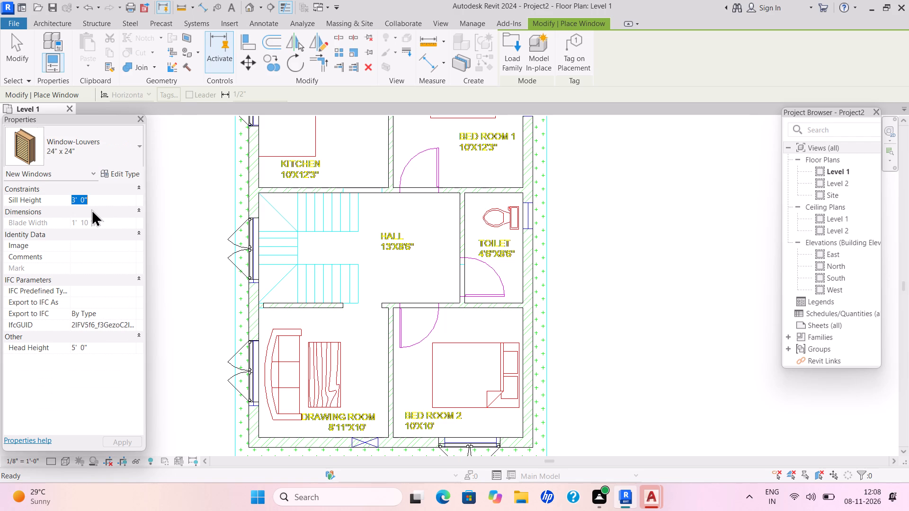
{"action": "key", "text": "BackSpace"}
{"action": "type", "text": "7'"}
{"action": "key", "text": "Return"}
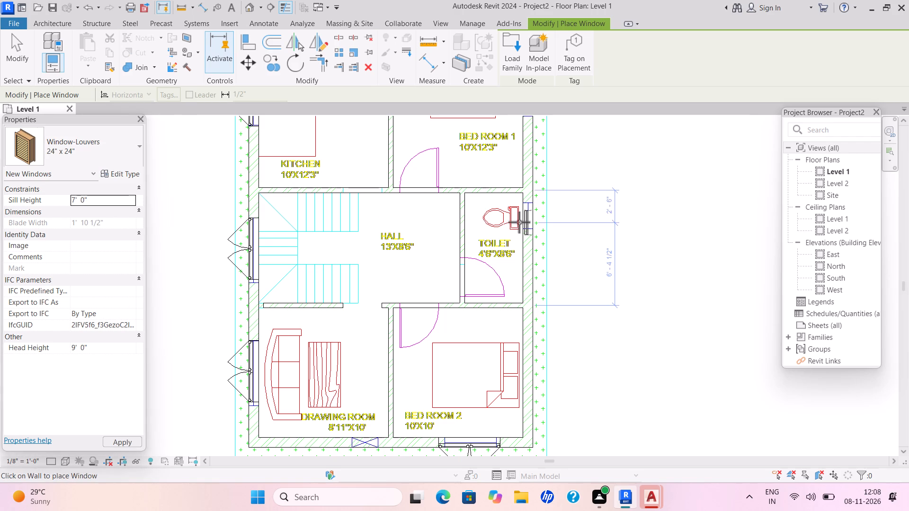
{"action": "left_click", "coordinate": [523, 215]}
{"action": "middle_click_drag", "start_coordinate": [436, 276], "coordinate": [446, 351]}
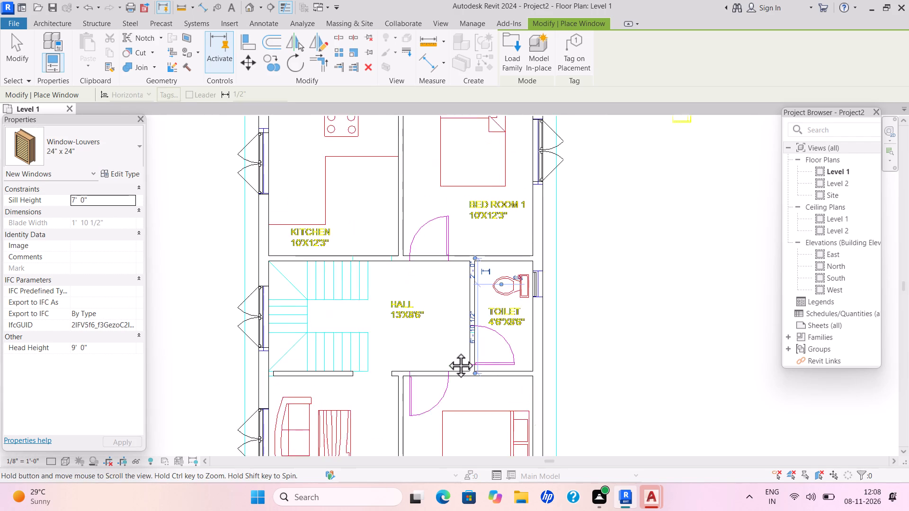
{"action": "middle_click_drag", "start_coordinate": [446, 351], "coordinate": [450, 357]}
{"action": "scroll", "coordinate": [432, 309], "scroll_direction": "up", "scroll_amount": 1}
{"action": "scroll", "coordinate": [432, 322], "scroll_direction": "down", "scroll_amount": 1}
{"action": "middle_click_drag", "start_coordinate": [432, 325], "coordinate": [429, 374]}
{"action": "scroll", "coordinate": [428, 356], "scroll_direction": "up", "scroll_amount": 1}
{"action": "scroll", "coordinate": [428, 368], "scroll_direction": "down", "scroll_amount": 2}
{"action": "scroll", "coordinate": [428, 374], "scroll_direction": "up", "scroll_amount": 1}
{"action": "scroll", "coordinate": [428, 374], "scroll_direction": "down", "scroll_amount": 1}
{"action": "scroll", "coordinate": [429, 374], "scroll_direction": "up", "scroll_amount": 1}
{"action": "scroll", "coordinate": [429, 374], "scroll_direction": "down", "scroll_amount": 2}
{"action": "scroll", "coordinate": [430, 374], "scroll_direction": "up", "scroll_amount": 1}
{"action": "scroll", "coordinate": [427, 397], "scroll_direction": "down", "scroll_amount": 2}
{"action": "middle_click_drag", "start_coordinate": [428, 391], "coordinate": [439, 282]}
{"action": "scroll", "coordinate": [431, 377], "scroll_direction": "up", "scroll_amount": 2}
{"action": "scroll", "coordinate": [435, 351], "scroll_direction": "down", "scroll_amount": 2}
{"action": "scroll", "coordinate": [439, 301], "scroll_direction": "up", "scroll_amount": 1}
{"action": "scroll", "coordinate": [439, 294], "scroll_direction": "down", "scroll_amount": 1}
{"action": "scroll", "coordinate": [439, 292], "scroll_direction": "up", "scroll_amount": 1}
{"action": "scroll", "coordinate": [439, 290], "scroll_direction": "down", "scroll_amount": 2}
{"action": "scroll", "coordinate": [439, 282], "scroll_direction": "up", "scroll_amount": 1}
{"action": "scroll", "coordinate": [439, 282], "scroll_direction": "down", "scroll_amount": 1}
{"action": "scroll", "coordinate": [439, 282], "scroll_direction": "up", "scroll_amount": 3}
{"action": "key", "text": "Escape"}
{"action": "key", "text": "Escape"}
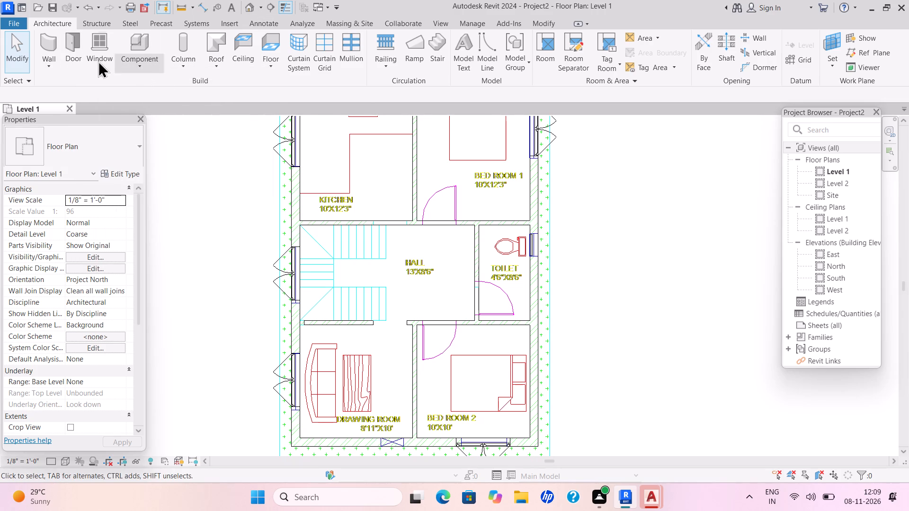
Place Single-Flush 36" x 84" doors at the CAD door marks of Bed Room 1, the Toilet and Bed Room 2.
{"action": "left_click", "coordinate": [83, 54]}
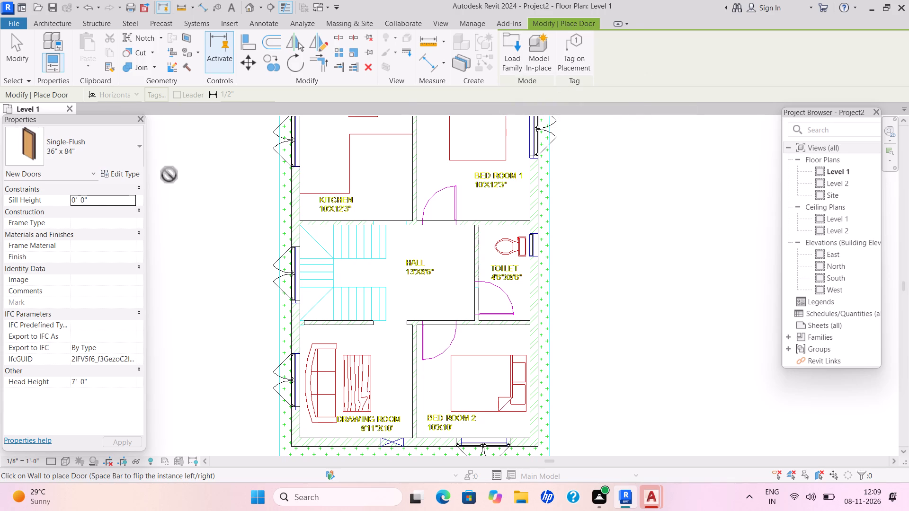
{"action": "left_click", "coordinate": [437, 218]}
{"action": "left_click", "coordinate": [483, 298]}
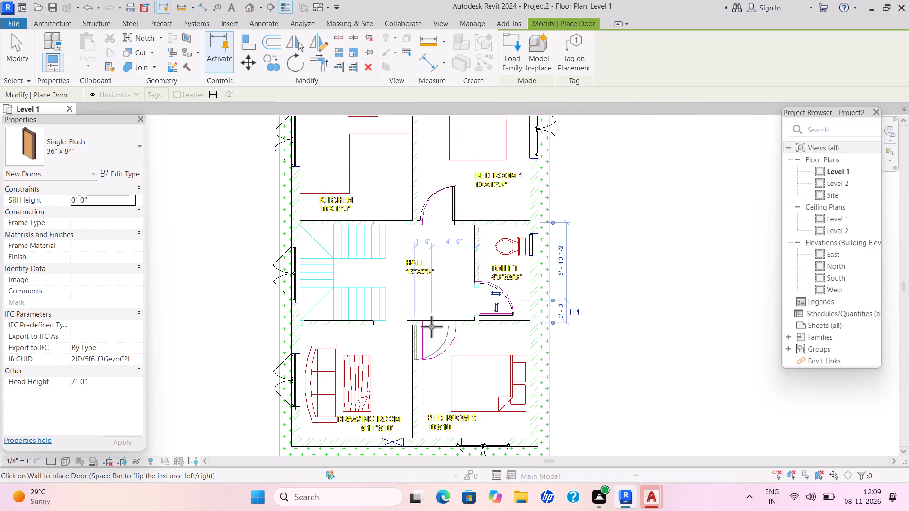
{"action": "left_click", "coordinate": [440, 325]}
Place a Single-Flush 36" x 84" door in the Drawing Room's exterior wall at the crossed CAD opening mark, and end door placement.
{"action": "scroll", "coordinate": [440, 260], "scroll_direction": "up", "scroll_amount": 2}
{"action": "middle_click_drag", "start_coordinate": [439, 264], "coordinate": [438, 359]}
{"action": "scroll", "coordinate": [436, 284], "scroll_direction": "down", "scroll_amount": 3}
{"action": "scroll", "coordinate": [437, 359], "scroll_direction": "up", "scroll_amount": 5}
{"action": "scroll", "coordinate": [438, 359], "scroll_direction": "down", "scroll_amount": 1}
{"action": "scroll", "coordinate": [438, 359], "scroll_direction": "up", "scroll_amount": 3}
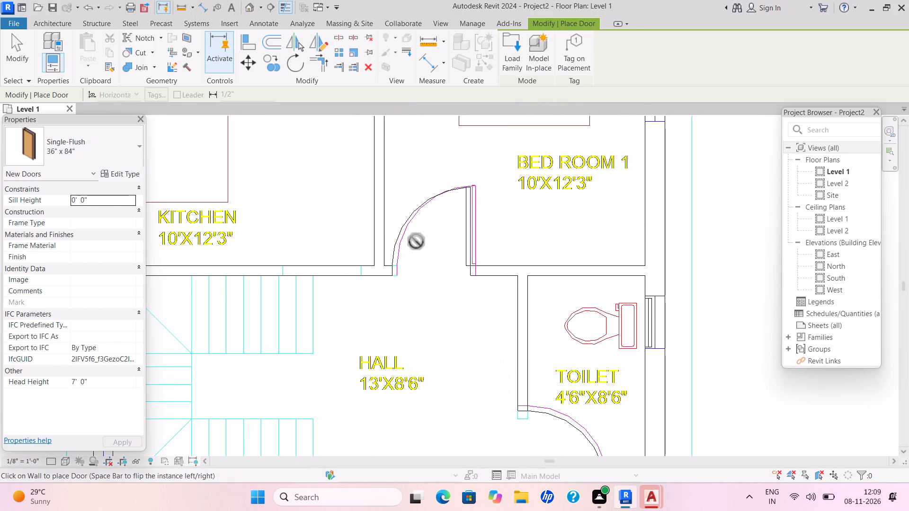
{"action": "scroll", "coordinate": [445, 323], "scroll_direction": "down", "scroll_amount": 2}
{"action": "scroll", "coordinate": [446, 323], "scroll_direction": "up", "scroll_amount": 1}
{"action": "middle_click_drag", "start_coordinate": [446, 319], "coordinate": [481, 109]}
{"action": "scroll", "coordinate": [446, 319], "scroll_direction": "down", "scroll_amount": 1}
{"action": "scroll", "coordinate": [446, 312], "scroll_direction": "up", "scroll_amount": 2}
{"action": "scroll", "coordinate": [456, 170], "scroll_direction": "down", "scroll_amount": 2}
{"action": "middle_click_drag", "start_coordinate": [501, 304], "coordinate": [493, 173]}
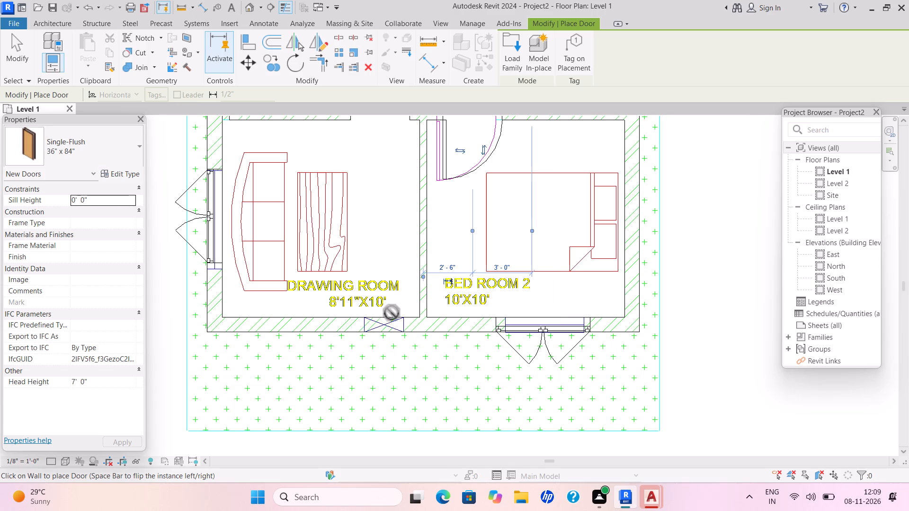
{"action": "left_click", "coordinate": [384, 316]}
{"action": "scroll", "coordinate": [479, 273], "scroll_direction": "down", "scroll_amount": 1}
{"action": "middle_click_drag", "start_coordinate": [479, 274], "coordinate": [480, 349]}
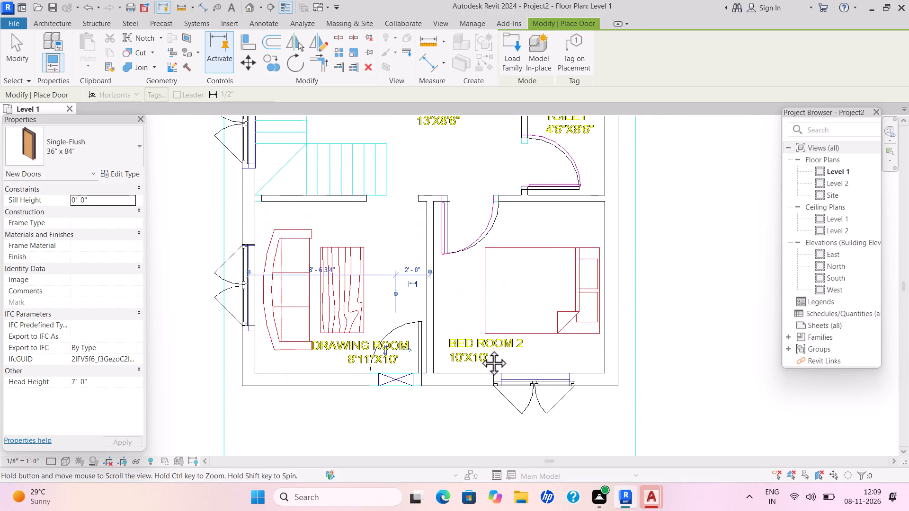
{"action": "middle_click_drag", "start_coordinate": [480, 349], "coordinate": [481, 350]}
{"action": "middle_click_drag", "start_coordinate": [474, 309], "coordinate": [463, 370]}
{"action": "scroll", "coordinate": [464, 371], "scroll_direction": "down", "scroll_amount": 1}
{"action": "middle_click_drag", "start_coordinate": [492, 326], "coordinate": [487, 365]}
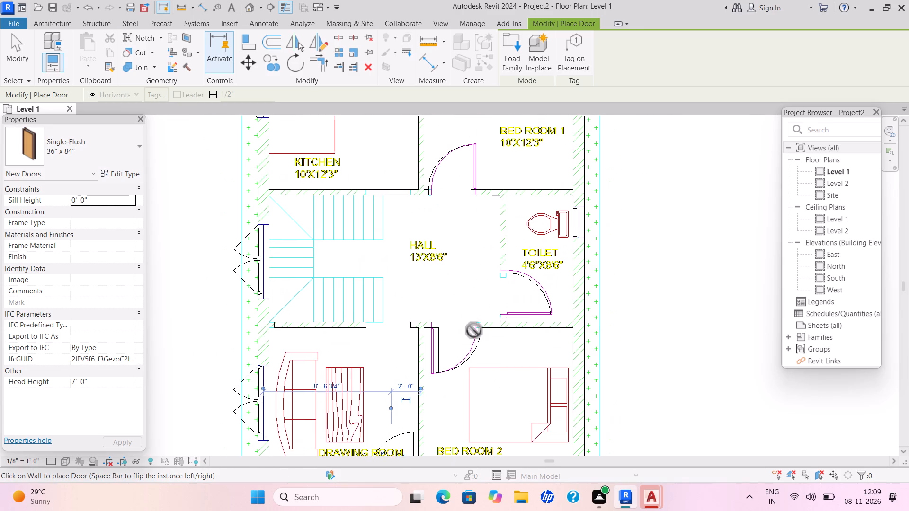
{"action": "key", "text": "Escape"}
{"action": "key", "text": "Escape"}
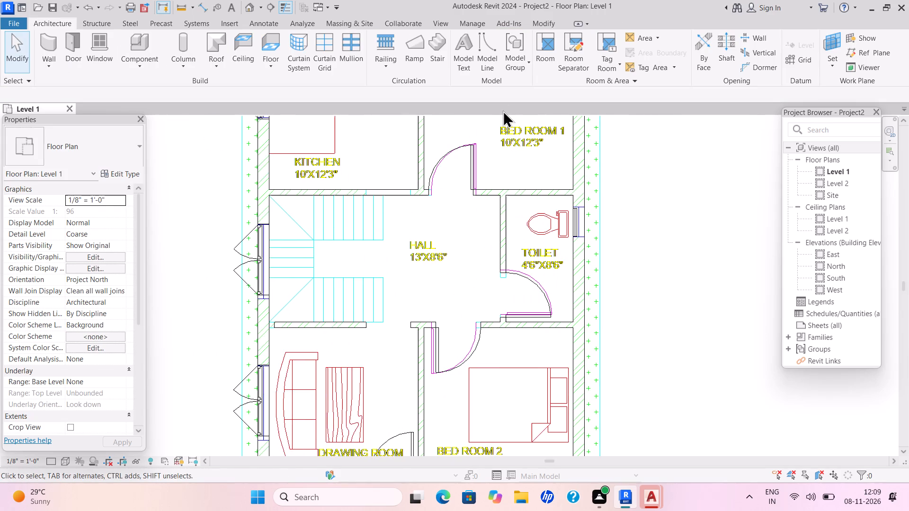
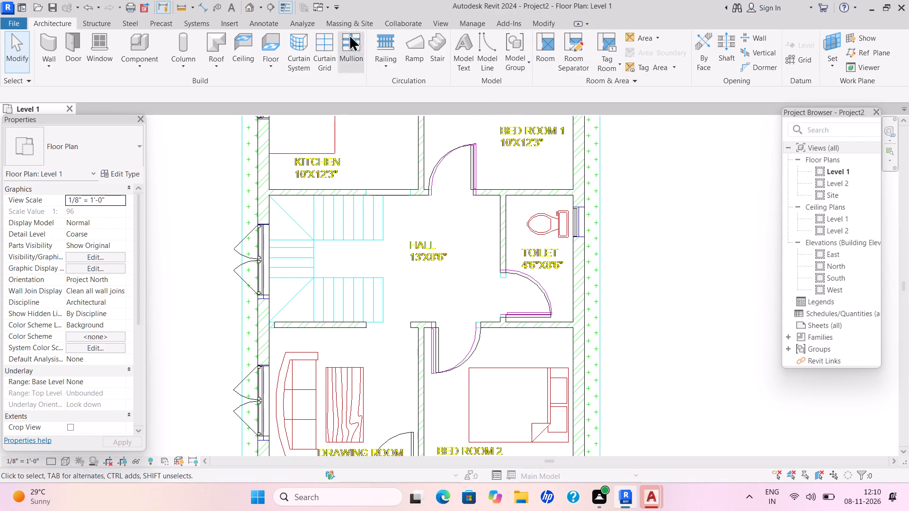
Start a sketched stair run and draw its outer boundary along the Hall's walls around the CAD stair, ending with a 6'-4" side by the Drawing Room.
{"action": "left_click", "coordinate": [436, 51]}
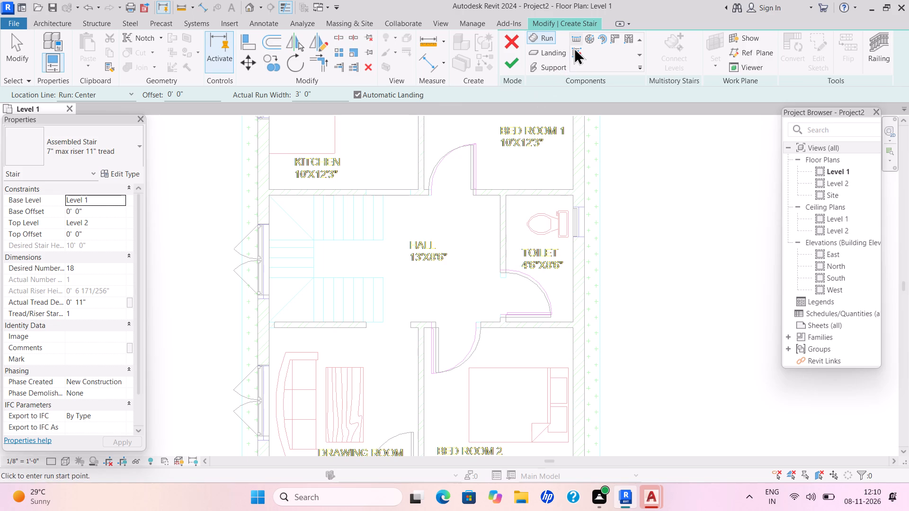
{"action": "double_click", "coordinate": [574, 47]}
{"action": "double_click", "coordinate": [579, 36]}
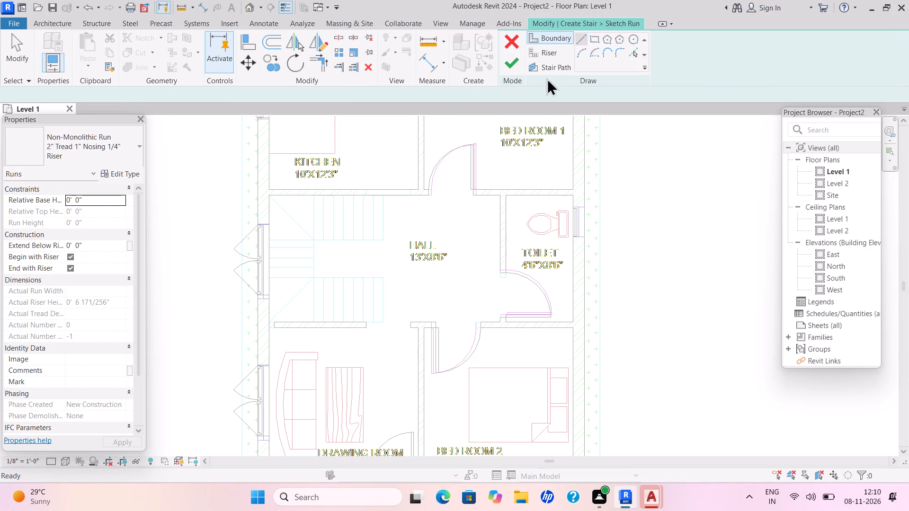
{"action": "left_click", "coordinate": [388, 195]}
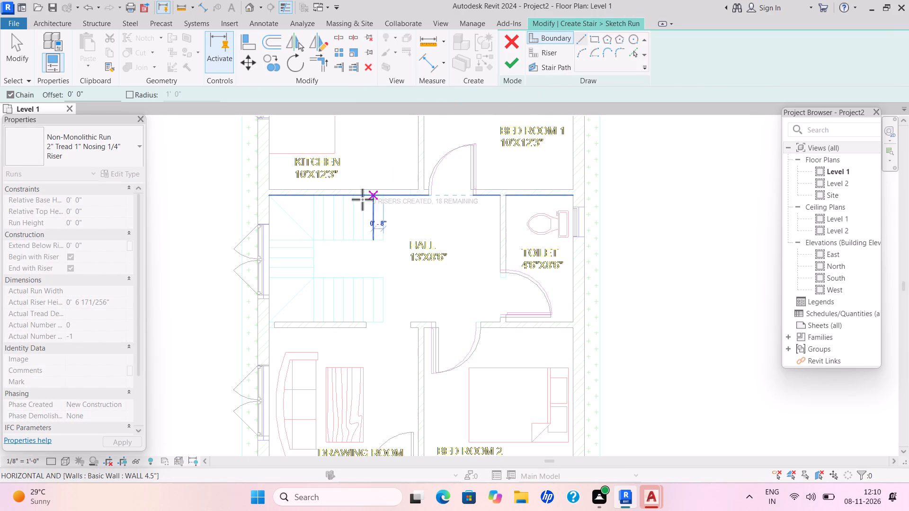
{"action": "left_click", "coordinate": [269, 195]}
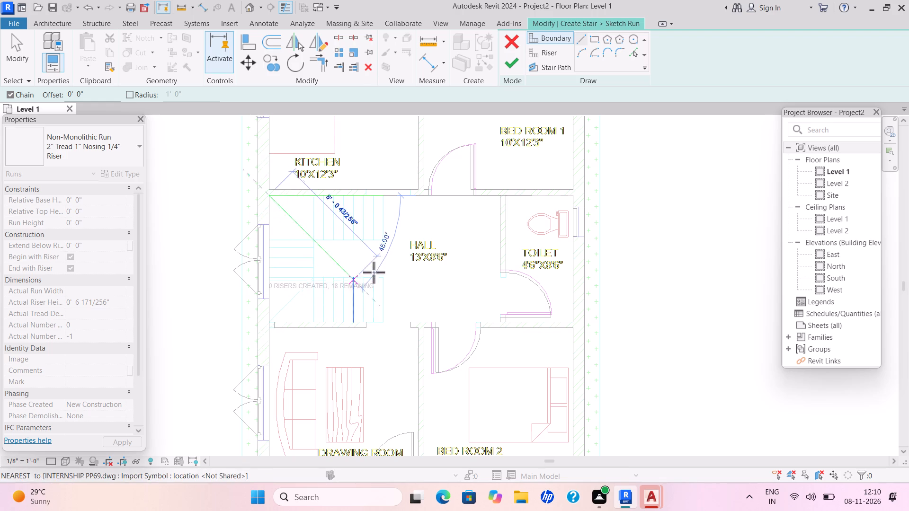
{"action": "left_click", "coordinate": [271, 322]}
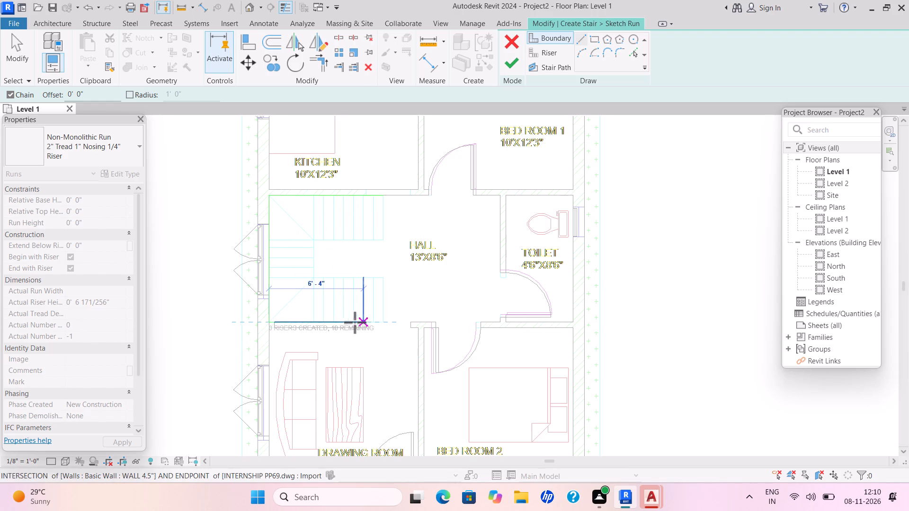
{"action": "left_click", "coordinate": [359, 319]}
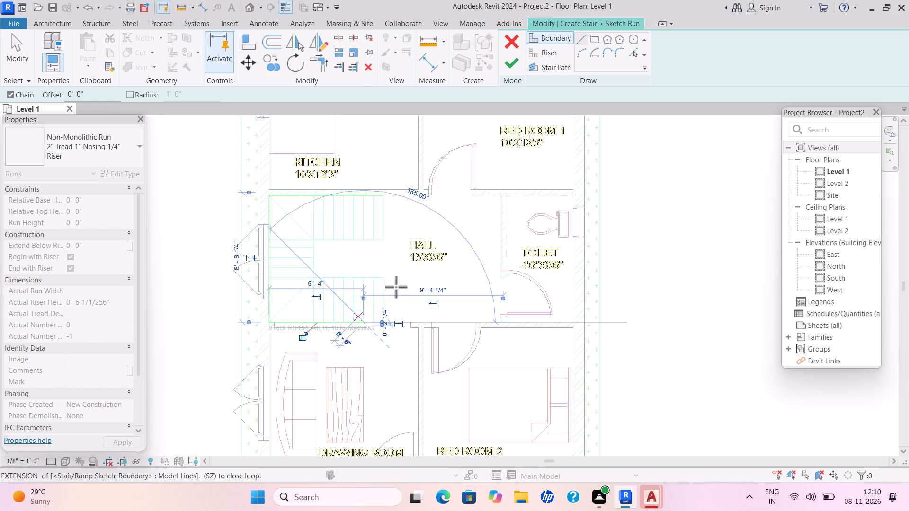
{"action": "key", "text": "Escape"}
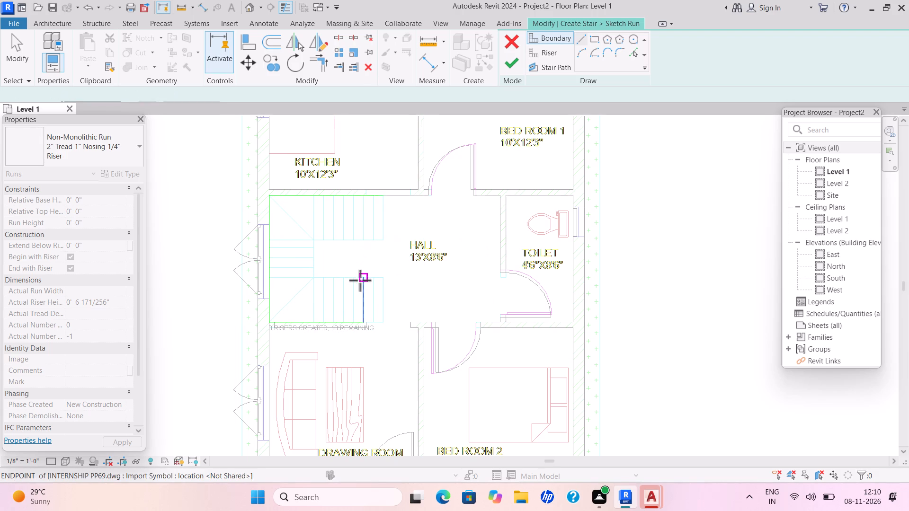
Draw the stair run's inner boundary along the CAD stairwell edges, with a 3'-4" line on the Drawing Room side.
{"action": "left_click", "coordinate": [360, 279]}
{"action": "left_click", "coordinate": [312, 274]}
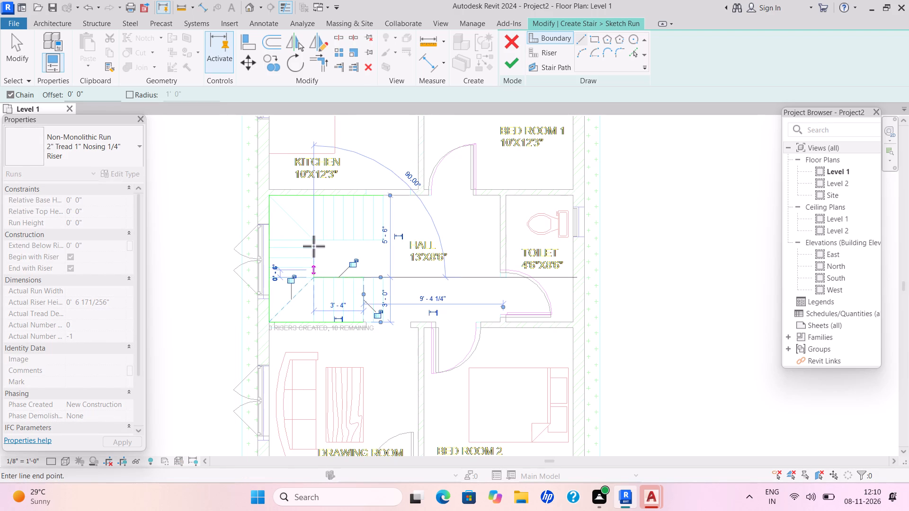
{"action": "left_click", "coordinate": [314, 239]}
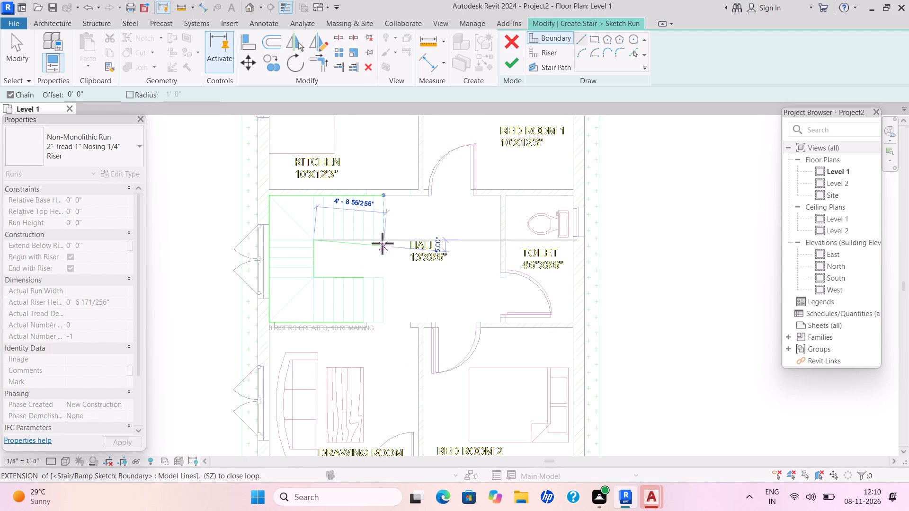
{"action": "left_click", "coordinate": [384, 241]}
{"action": "key", "text": "Escape"}
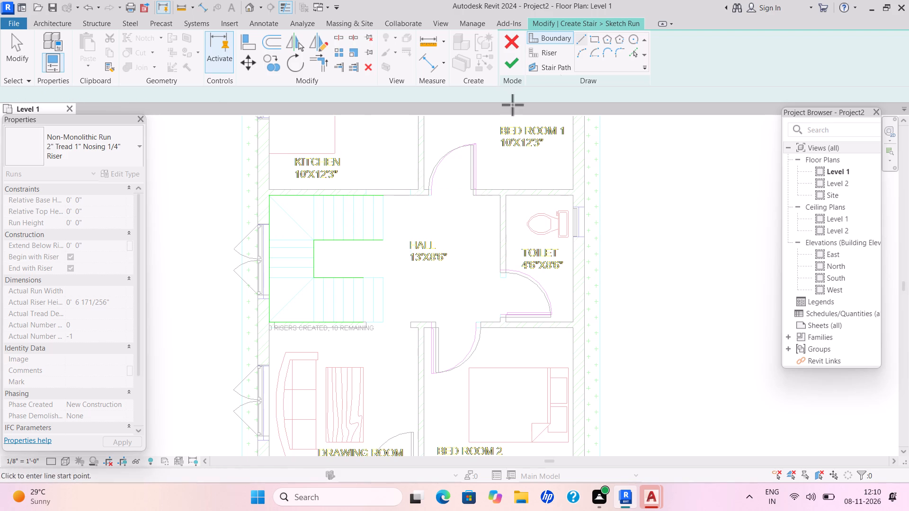
Draw the first three riser lines 8" apart over the CAD treads of the Kitchen-side flight, starting at its Hall end.
{"action": "double_click", "coordinate": [555, 50]}
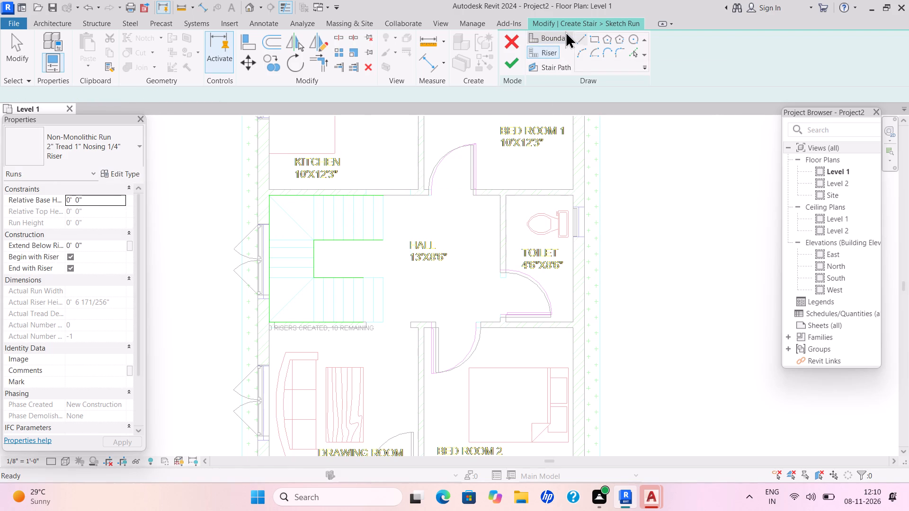
{"action": "double_click", "coordinate": [579, 37]}
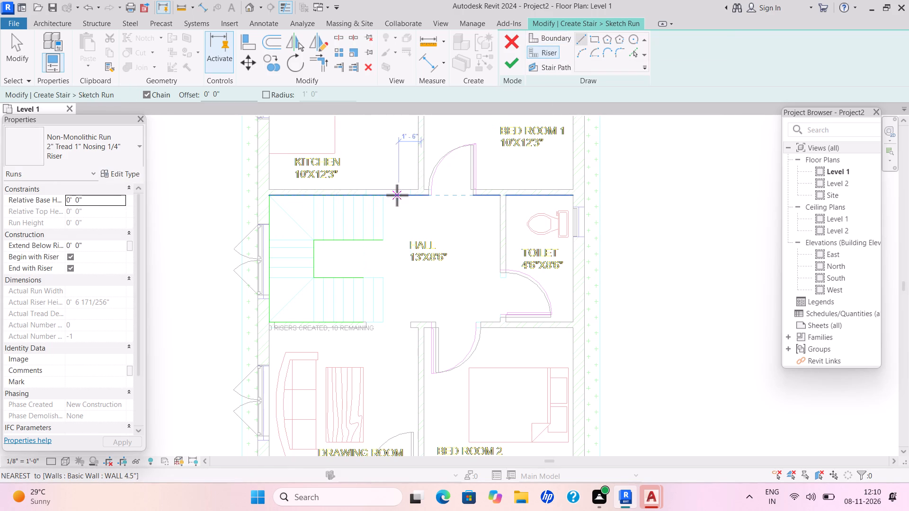
{"action": "left_click", "coordinate": [382, 200]}
{"action": "left_click", "coordinate": [382, 243]}
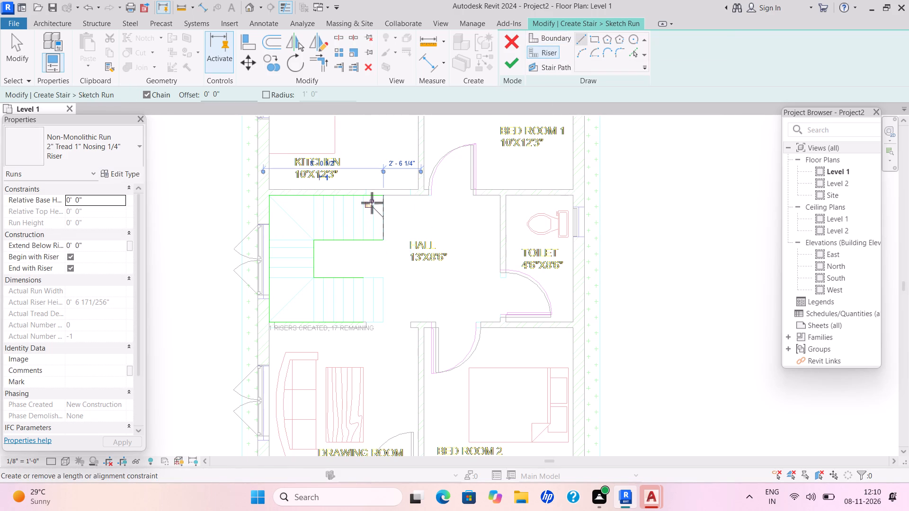
{"action": "left_click", "coordinate": [377, 241]}
{"action": "left_click", "coordinate": [375, 198]}
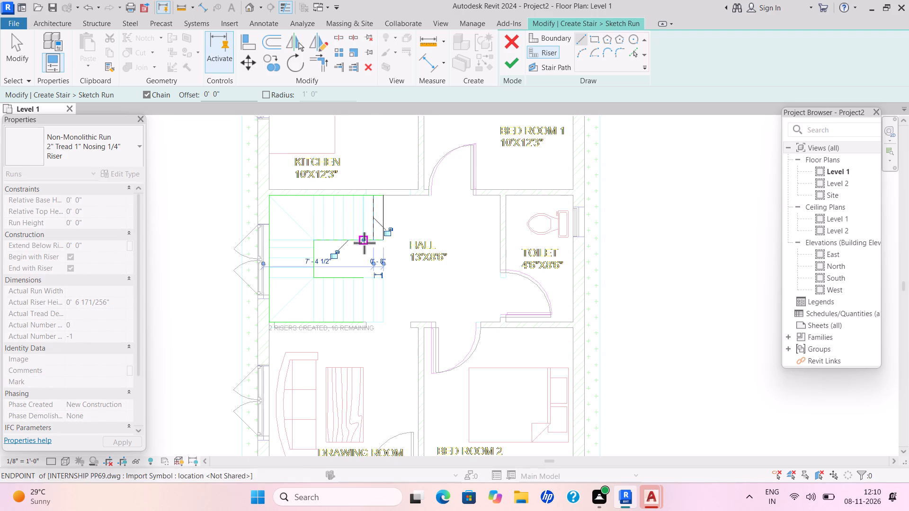
{"action": "left_click_drag", "start_coordinate": [364, 243], "coordinate": [368, 231]}
{"action": "left_click", "coordinate": [361, 197]}
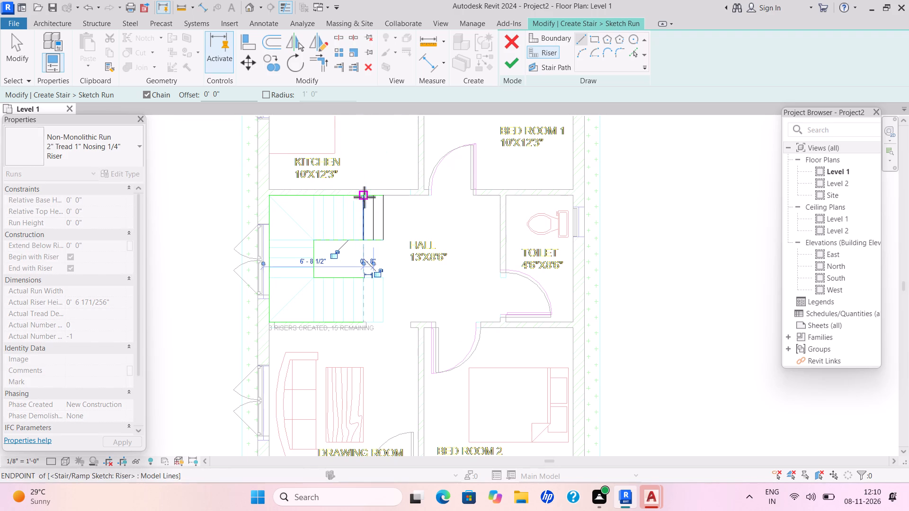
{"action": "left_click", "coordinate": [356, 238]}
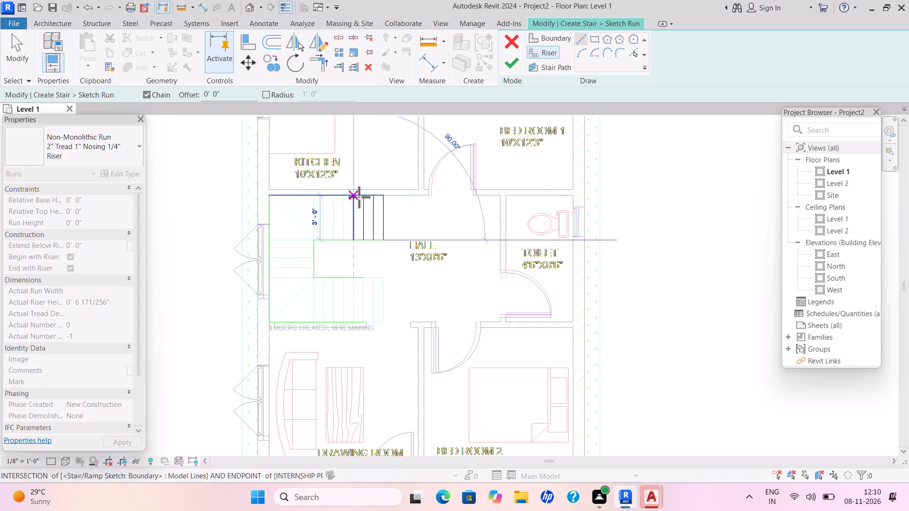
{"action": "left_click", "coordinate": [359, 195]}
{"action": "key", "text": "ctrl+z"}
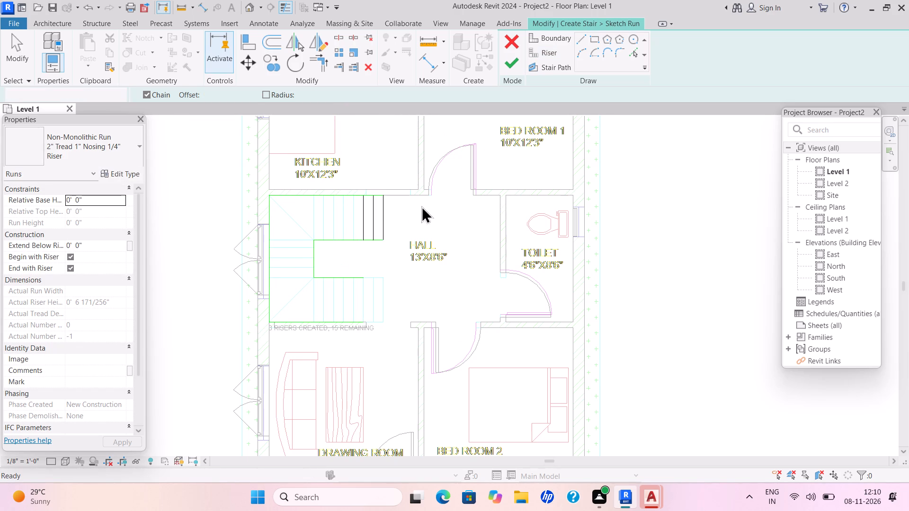
Draw the remaining five 3' riser lines of the Kitchen-side flight over the CAD treads, up to the corner landing.
{"action": "double_click", "coordinate": [550, 49]}
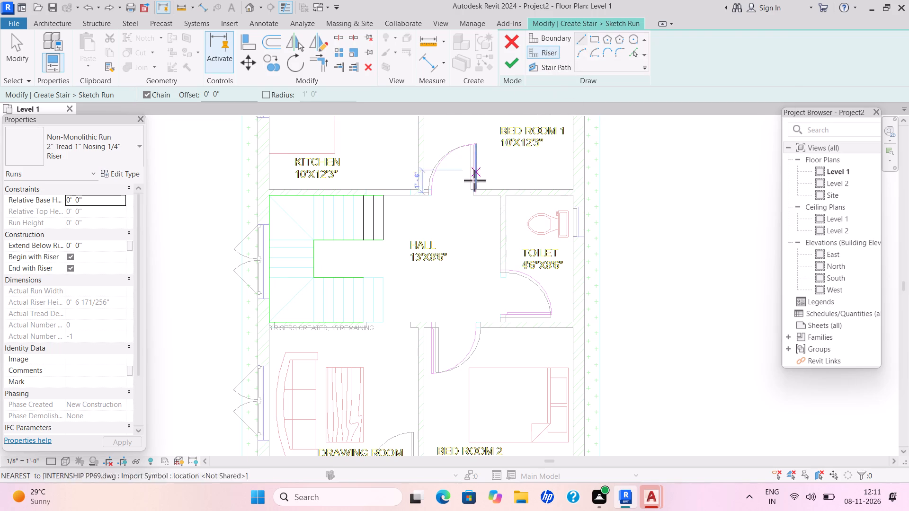
{"action": "left_click", "coordinate": [355, 240]}
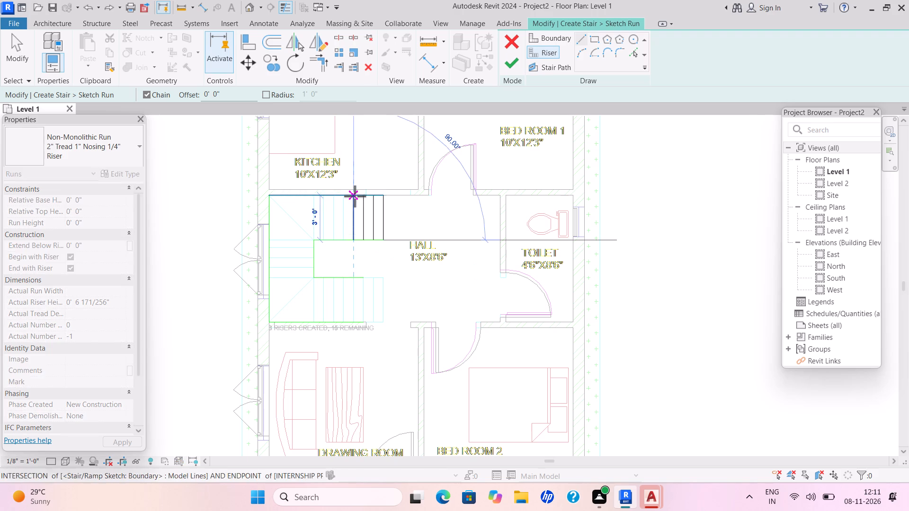
{"action": "left_click", "coordinate": [355, 196]}
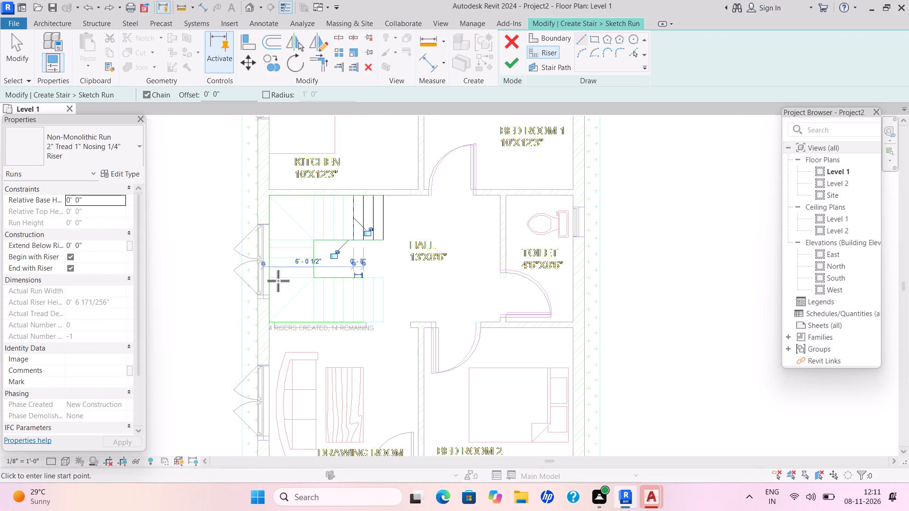
{"action": "left_click", "coordinate": [342, 241]}
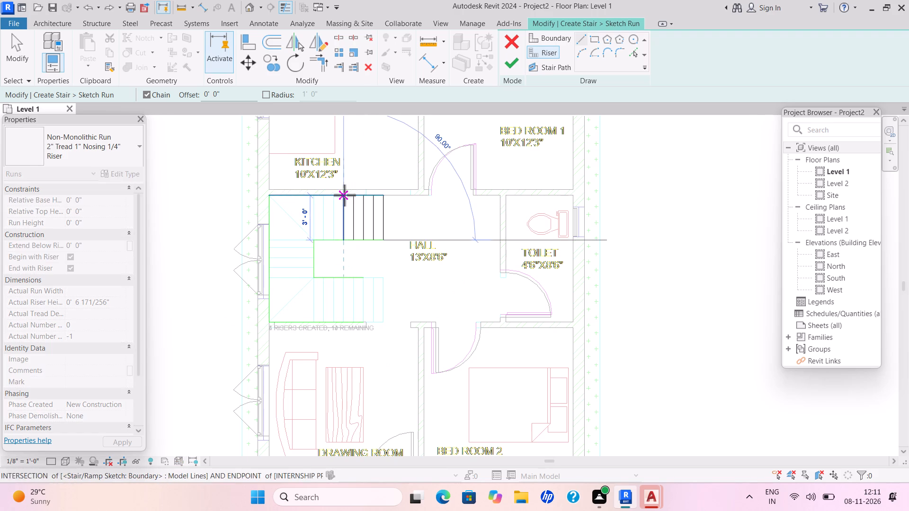
{"action": "left_click", "coordinate": [344, 195]}
{"action": "left_click", "coordinate": [333, 239]}
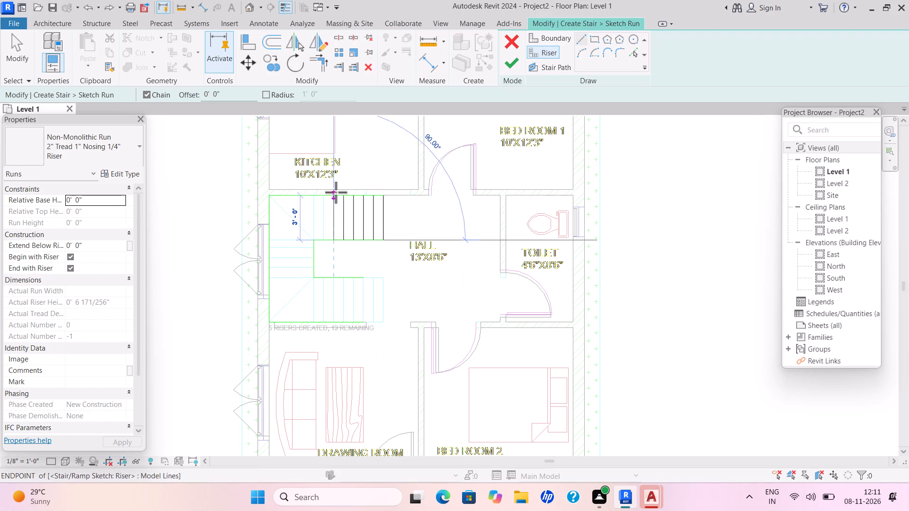
{"action": "left_click", "coordinate": [334, 192]}
{"action": "left_click_drag", "start_coordinate": [324, 238], "coordinate": [325, 234]}
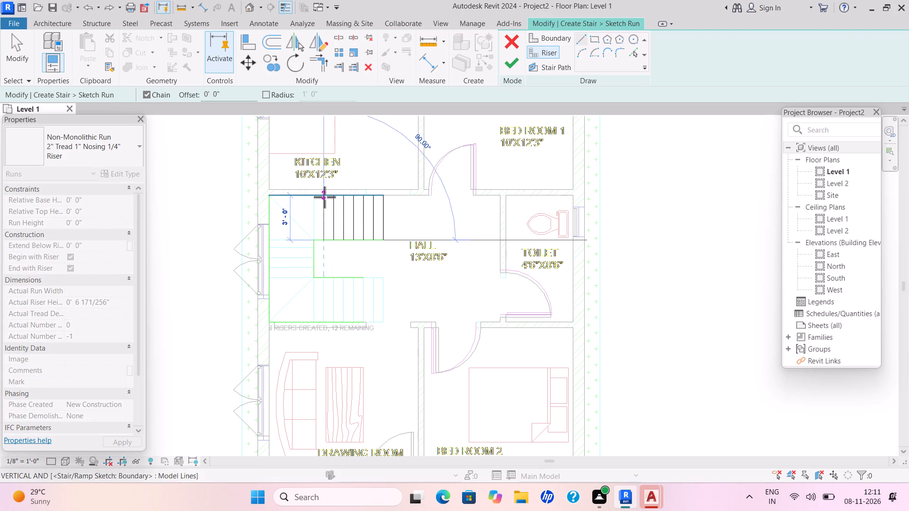
{"action": "left_click", "coordinate": [324, 197]}
{"action": "left_click", "coordinate": [311, 237]}
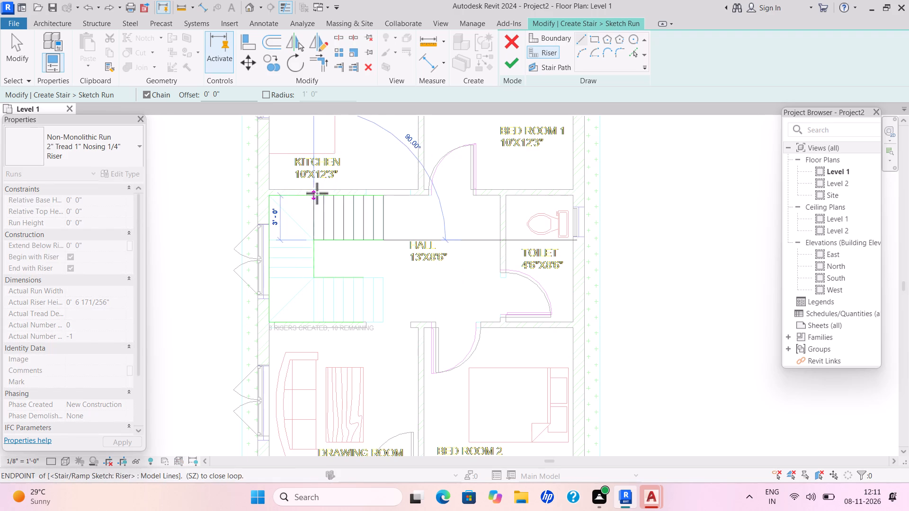
{"action": "left_click", "coordinate": [315, 193]}
Draw five riser lines over the CAD treads of the middle flight by the exterior wall, between the two corner landings.
{"action": "left_click", "coordinate": [314, 239]}
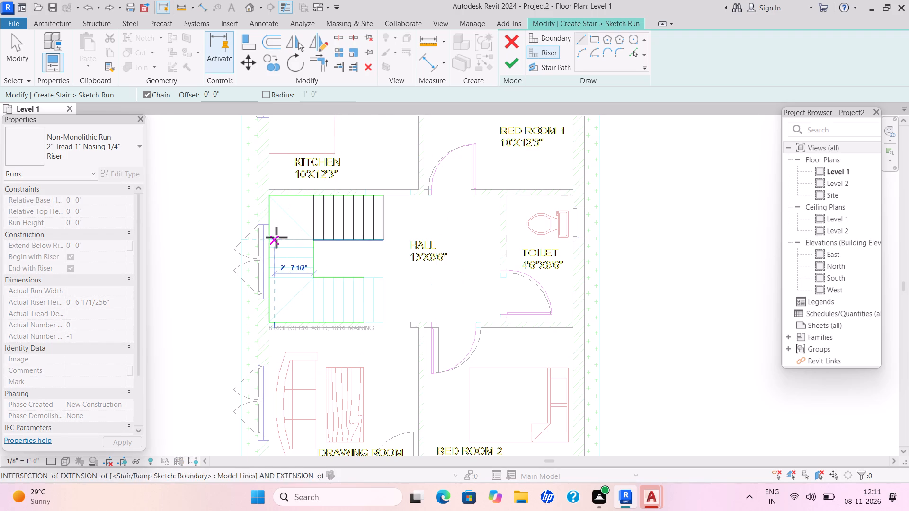
{"action": "left_click_drag", "start_coordinate": [271, 238], "coordinate": [276, 238]}
{"action": "left_click", "coordinate": [313, 248]}
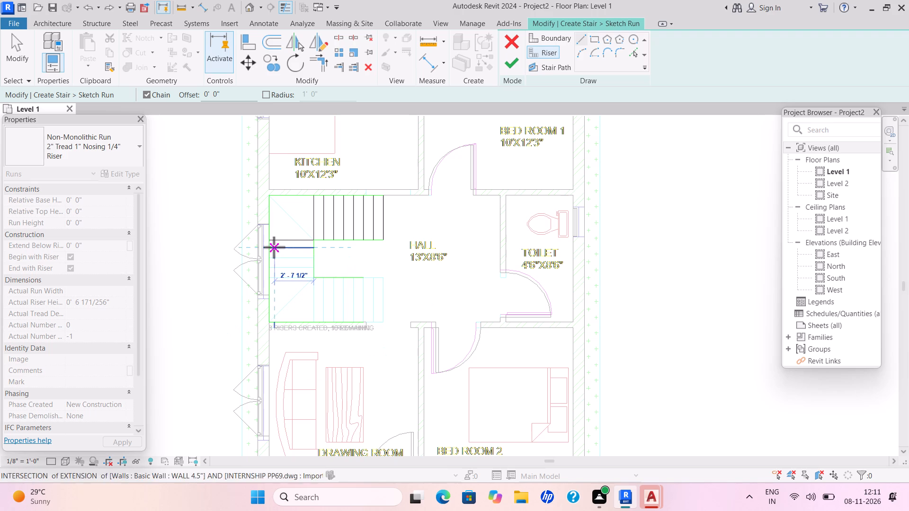
{"action": "left_click", "coordinate": [271, 247]}
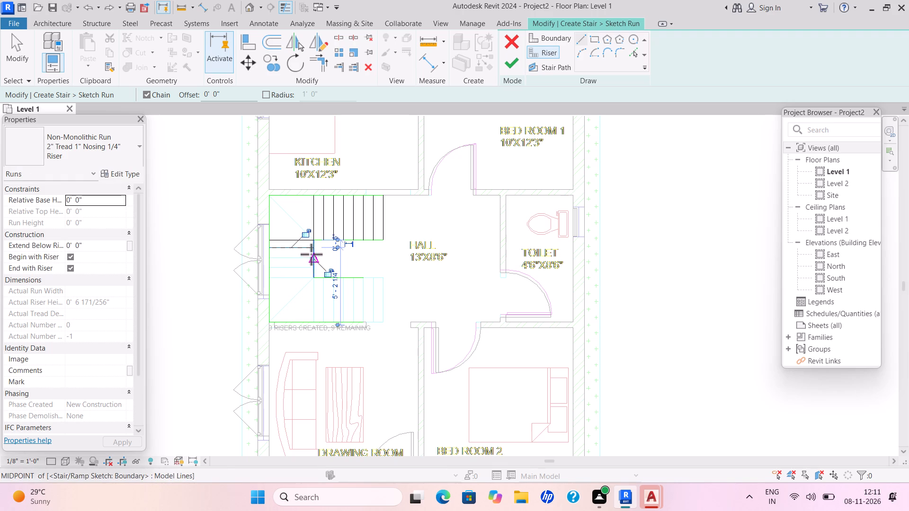
{"action": "left_click", "coordinate": [271, 255]}
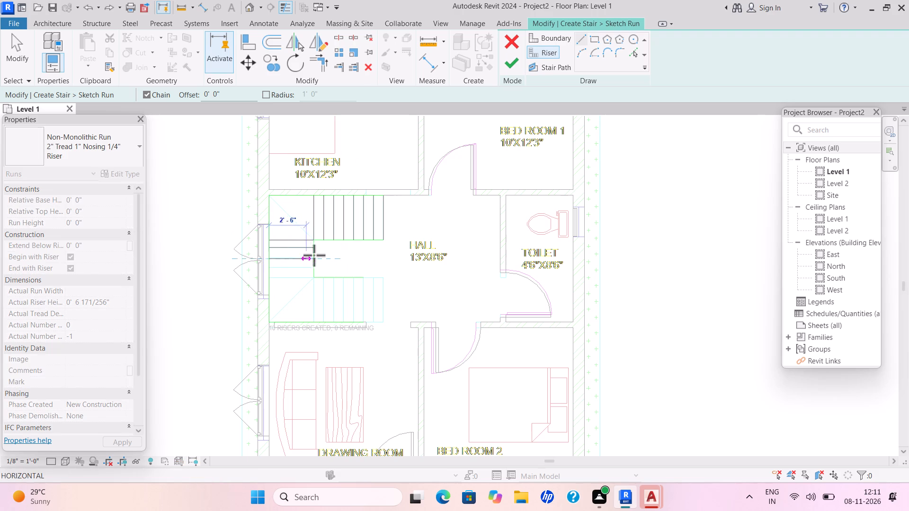
{"action": "left_click", "coordinate": [313, 256]}
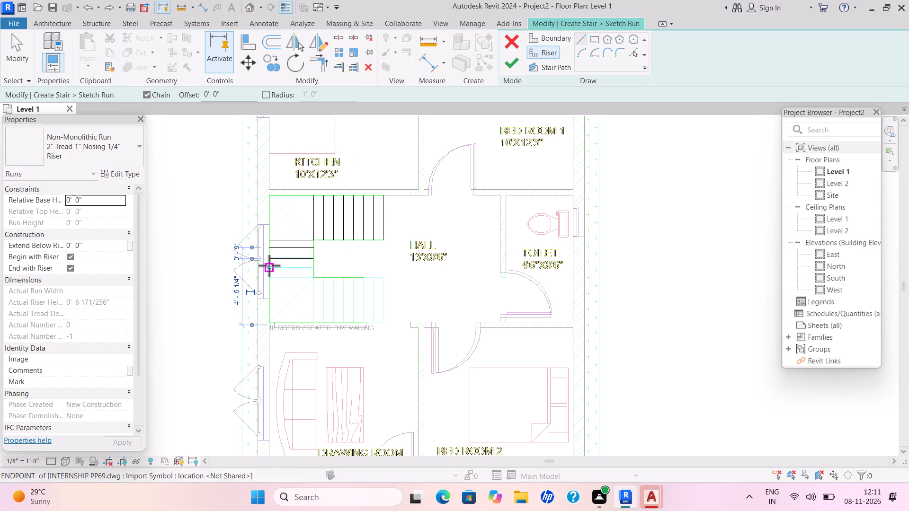
{"action": "left_click_drag", "start_coordinate": [269, 265], "coordinate": [275, 267]}
{"action": "left_click_drag", "start_coordinate": [313, 266], "coordinate": [318, 266]}
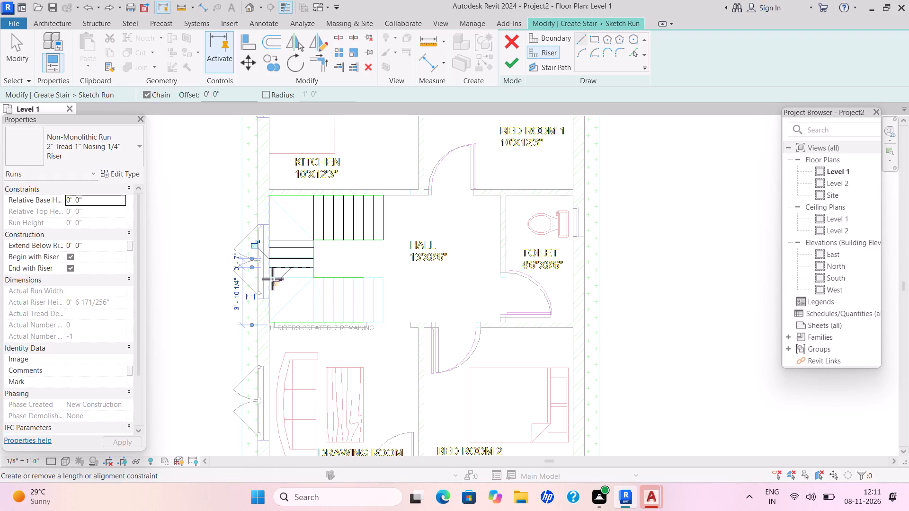
{"action": "left_click", "coordinate": [312, 275]}
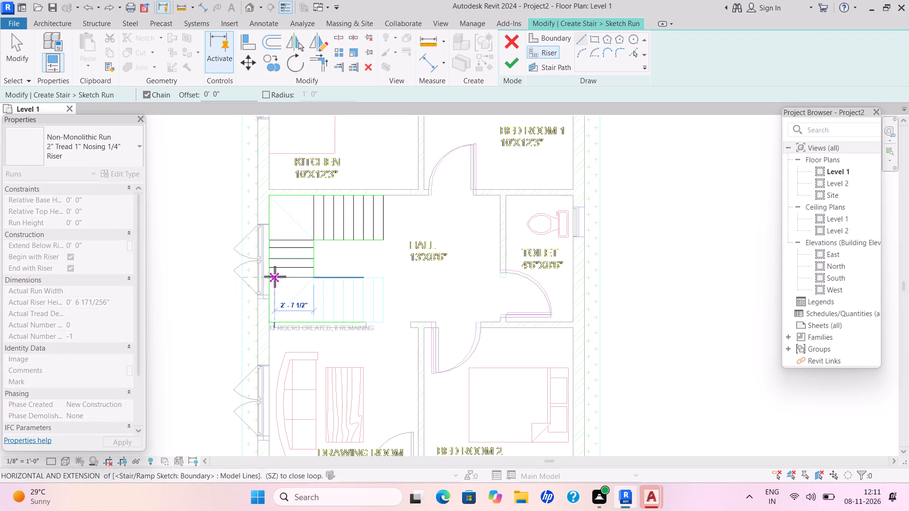
{"action": "left_click", "coordinate": [272, 276]}
Draw six riser lines 8" apart over the CAD treads of the Drawing Room-side flight, starting at the corner landing.
{"action": "left_click", "coordinate": [312, 276]}
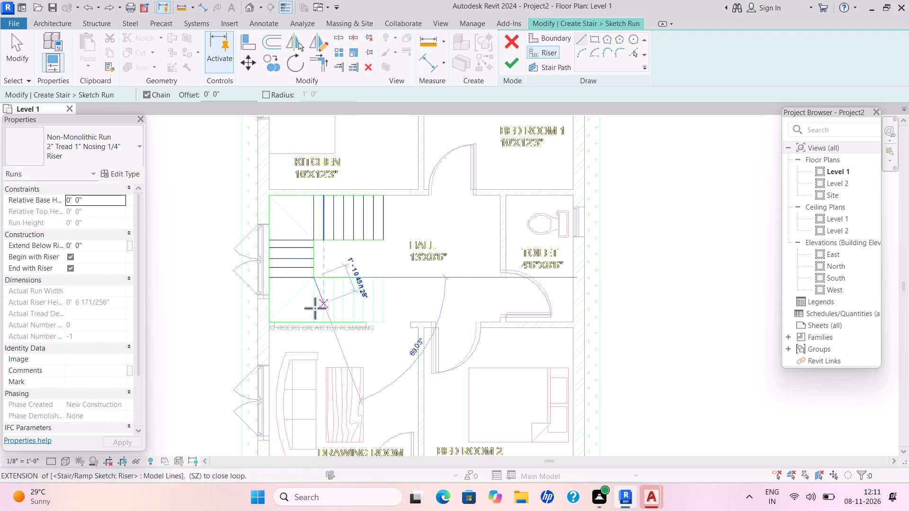
{"action": "left_click", "coordinate": [314, 321]}
{"action": "left_click", "coordinate": [321, 280]}
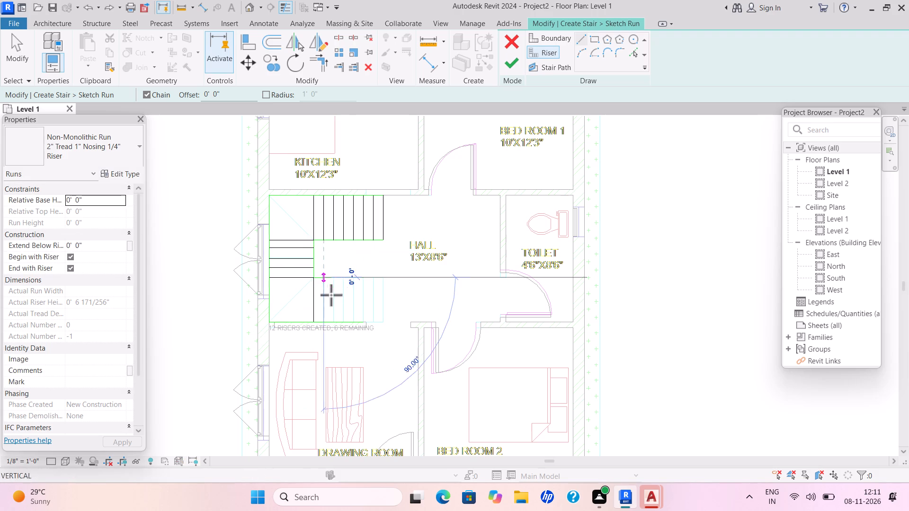
{"action": "left_click", "coordinate": [324, 319]}
{"action": "left_click_drag", "start_coordinate": [333, 280], "coordinate": [339, 288]}
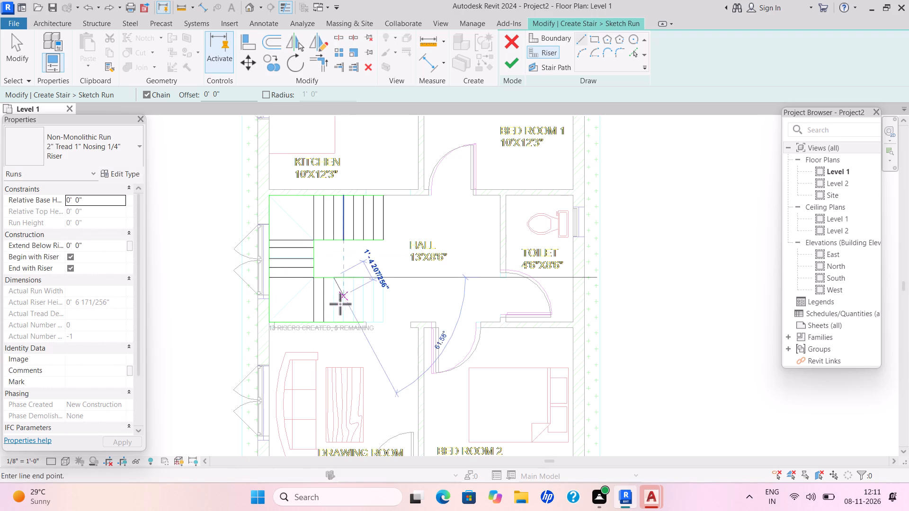
{"action": "left_click", "coordinate": [337, 320]}
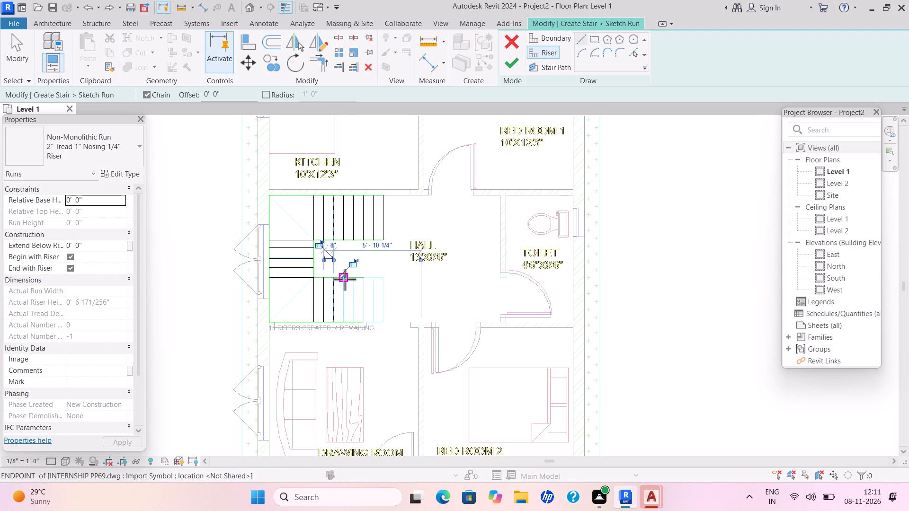
{"action": "left_click_drag", "start_coordinate": [345, 279], "coordinate": [345, 285]}
{"action": "left_click", "coordinate": [347, 319]}
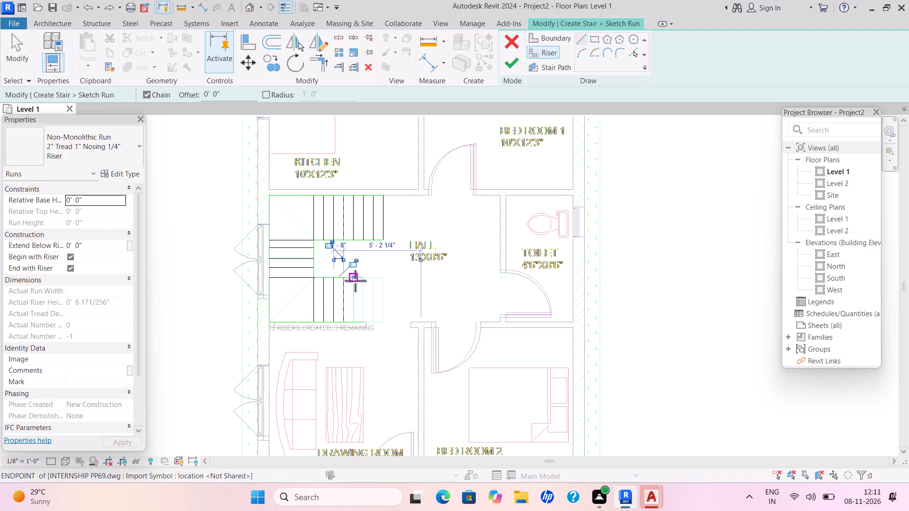
{"action": "left_click_drag", "start_coordinate": [355, 281], "coordinate": [357, 285]}
{"action": "left_click", "coordinate": [353, 320]}
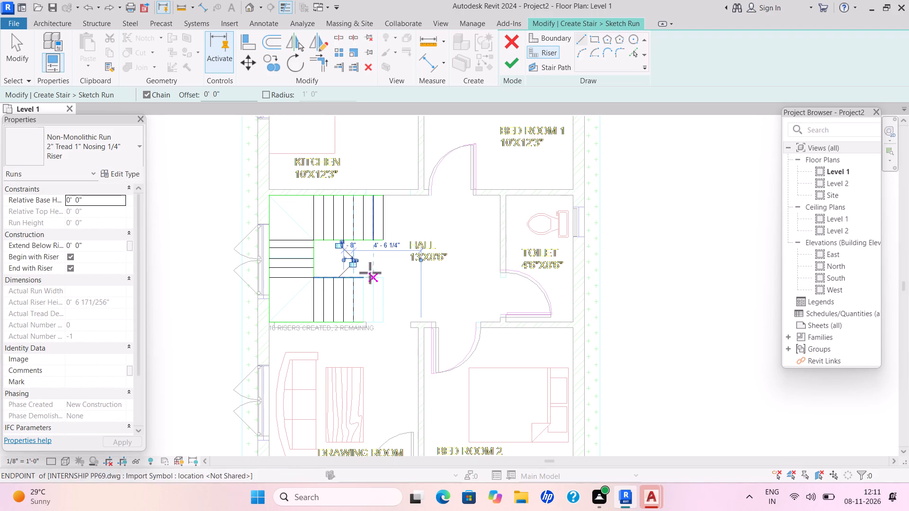
{"action": "left_click", "coordinate": [360, 281]}
{"action": "left_click", "coordinate": [366, 319]}
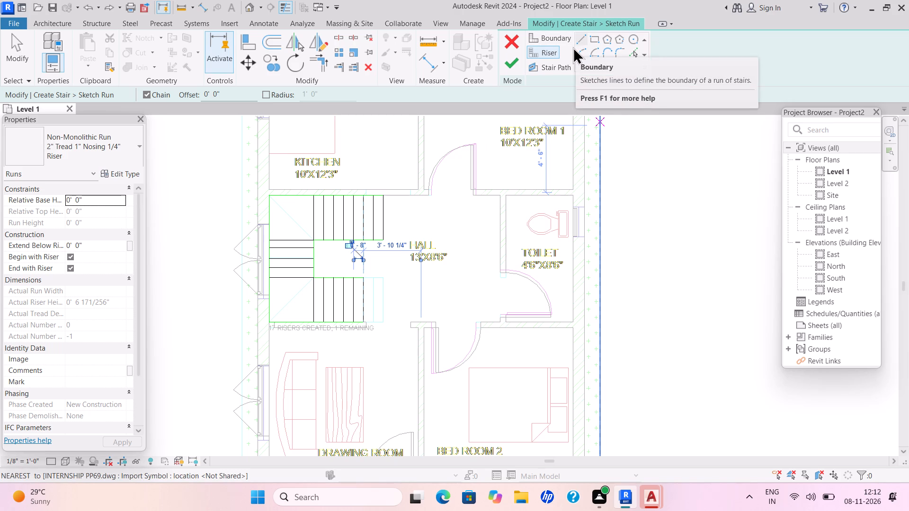
Draw the stair path along the centre of all three flights, from the Kitchen-side start to the Drawing Room-side end, and finish the stair.
{"action": "double_click", "coordinate": [559, 66]}
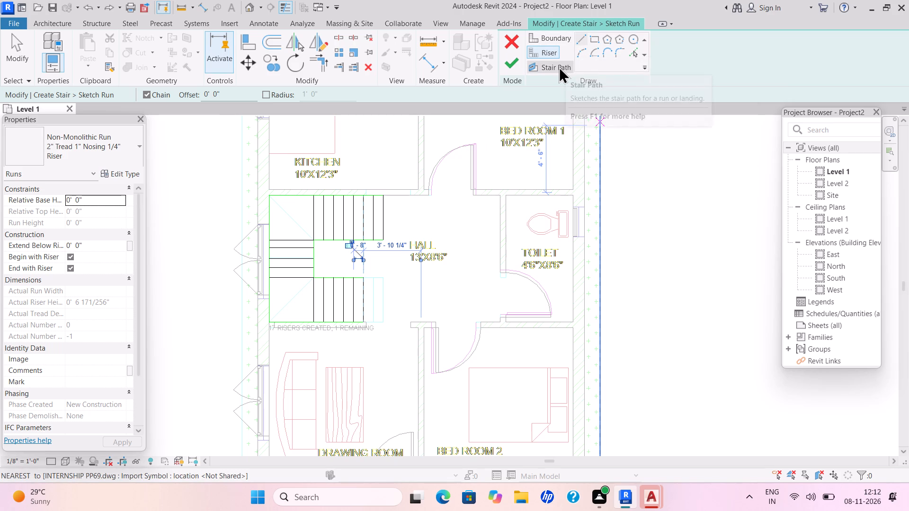
{"action": "left_click_drag", "start_coordinate": [559, 66], "coordinate": [559, 72]}
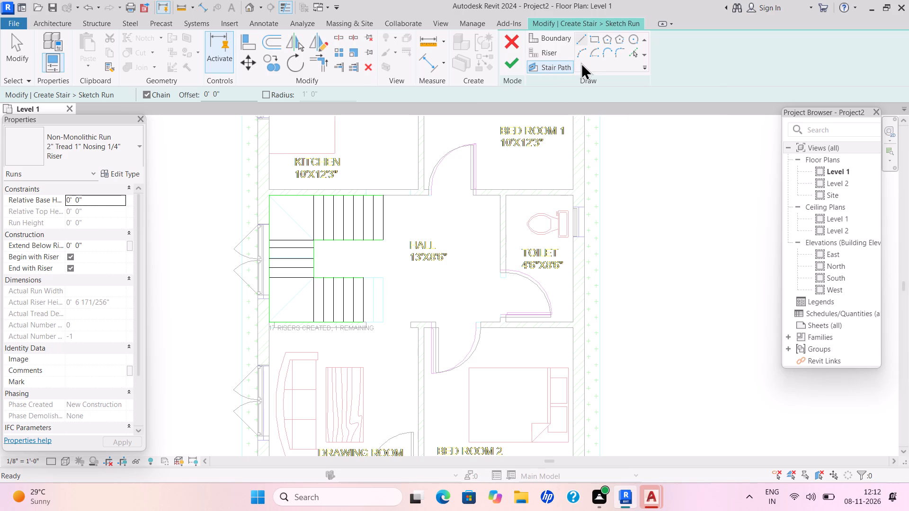
{"action": "triple_click", "coordinate": [584, 35]}
{"action": "left_click", "coordinate": [386, 219]}
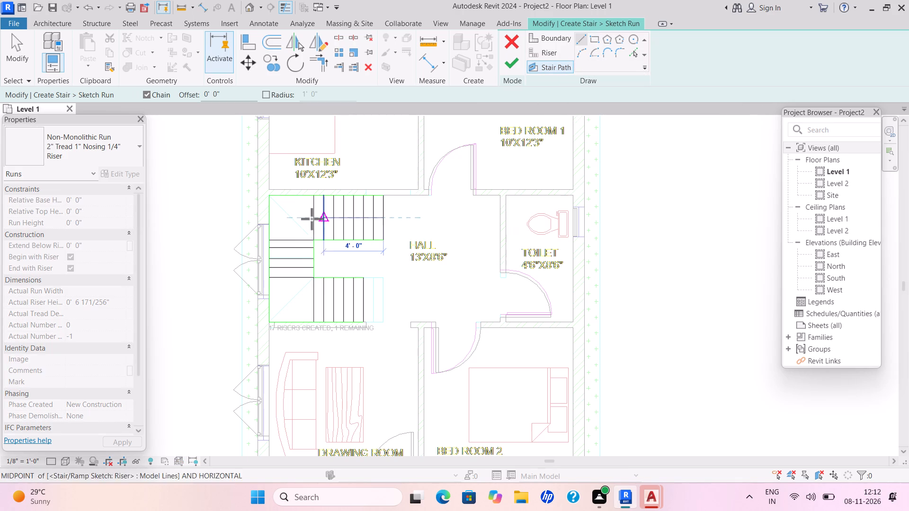
{"action": "left_click", "coordinate": [293, 223]}
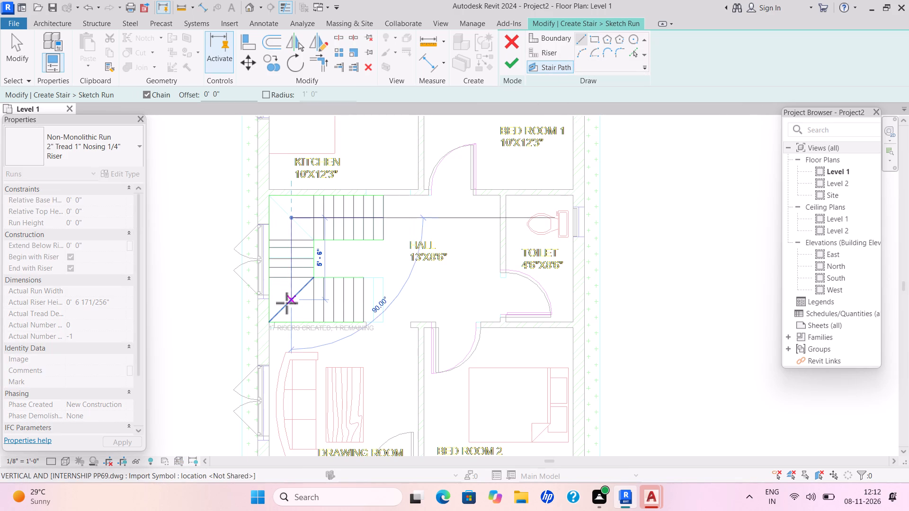
{"action": "left_click", "coordinate": [286, 303]}
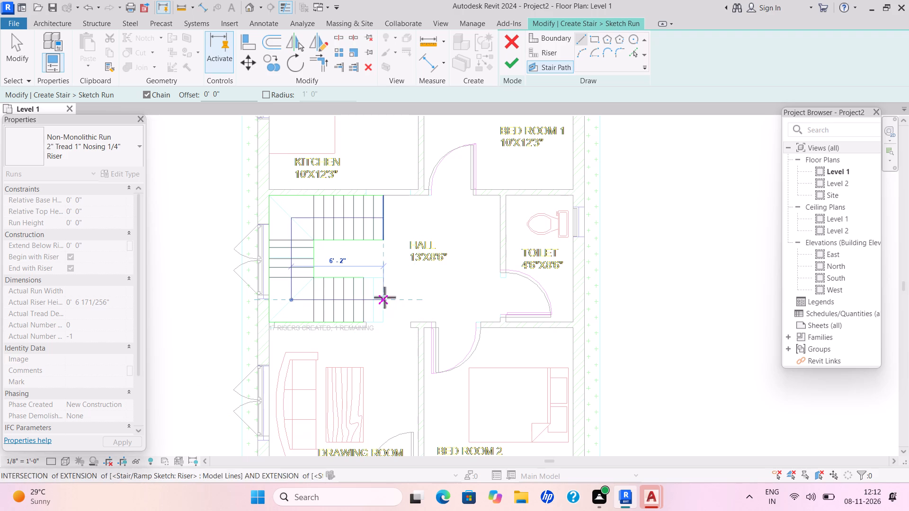
{"action": "left_click", "coordinate": [363, 299]}
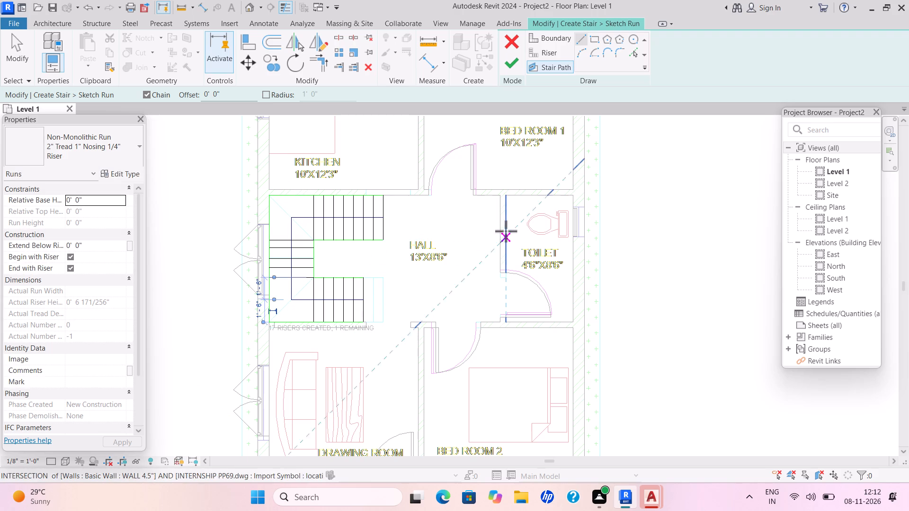
{"action": "left_click", "coordinate": [510, 67]}
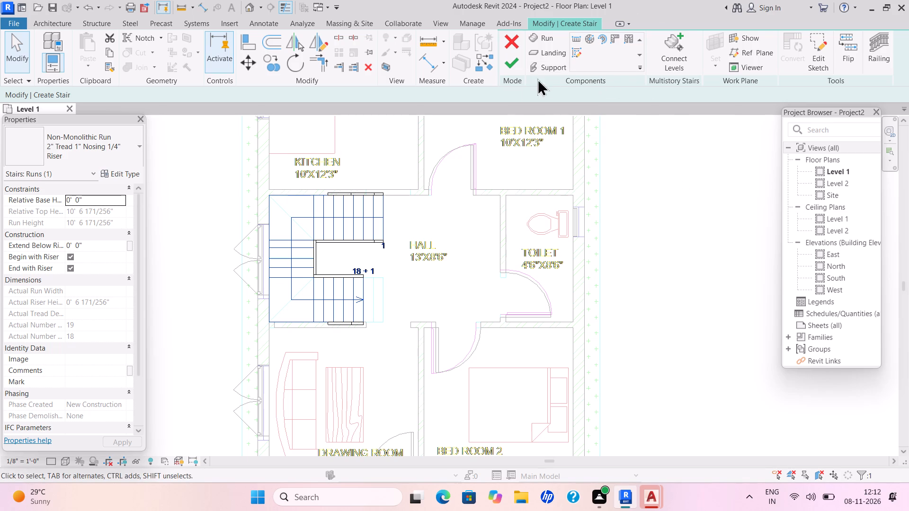
{"action": "left_click", "coordinate": [510, 59]}
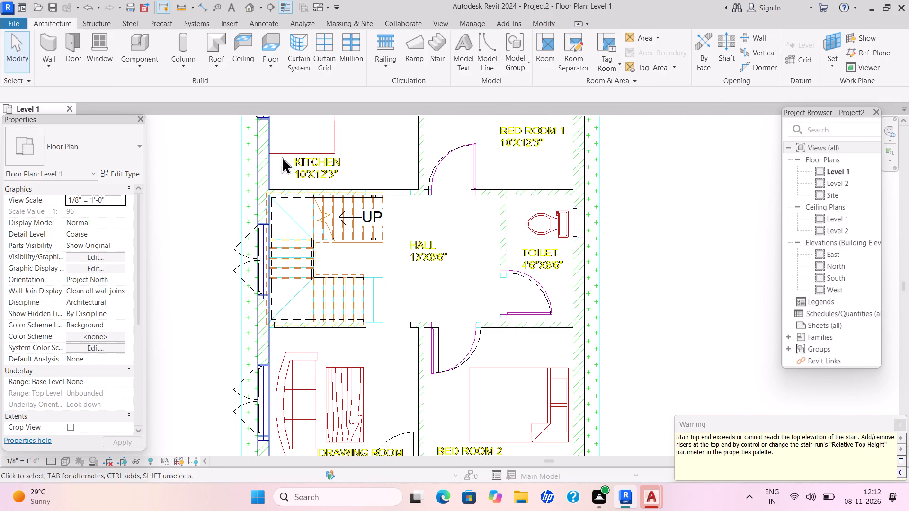
Set the stair's desired number of risers to 15.
{"action": "left_click", "coordinate": [370, 220]}
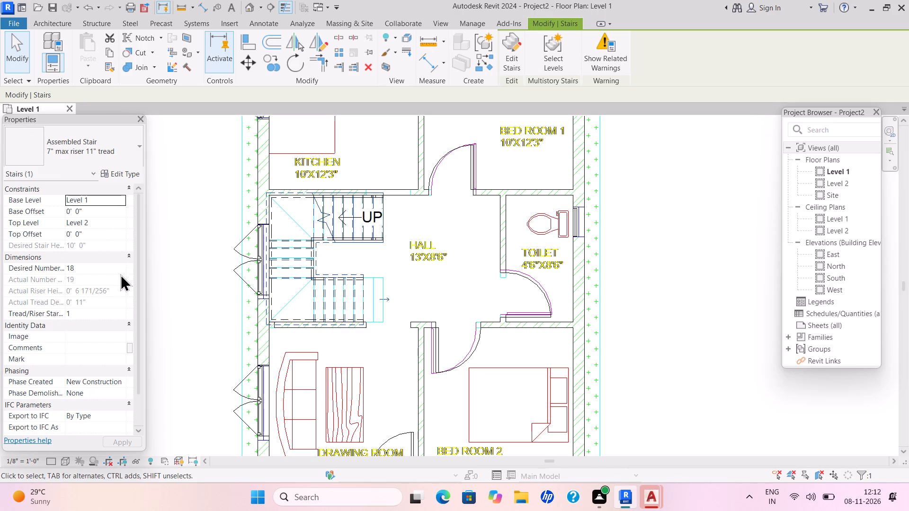
{"action": "left_click", "coordinate": [118, 268]}
{"action": "triple_click", "coordinate": [123, 270]}
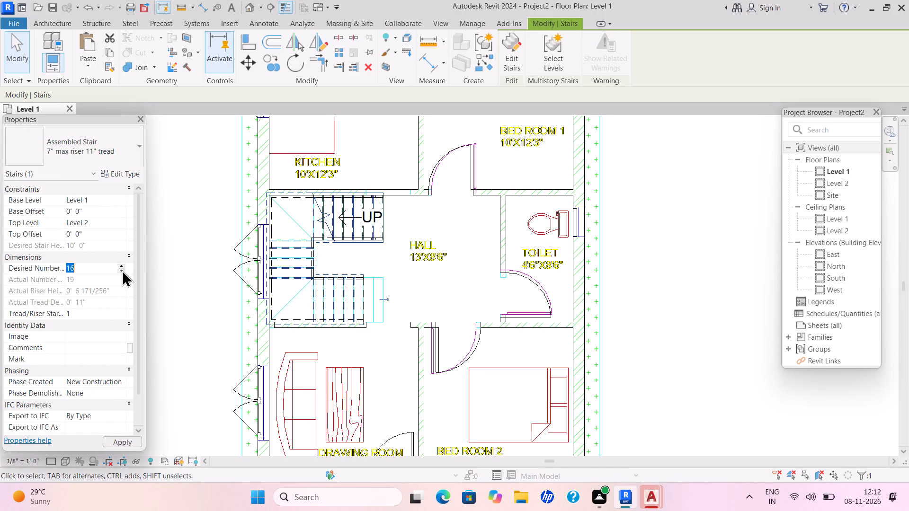
{"action": "left_click", "coordinate": [122, 270]}
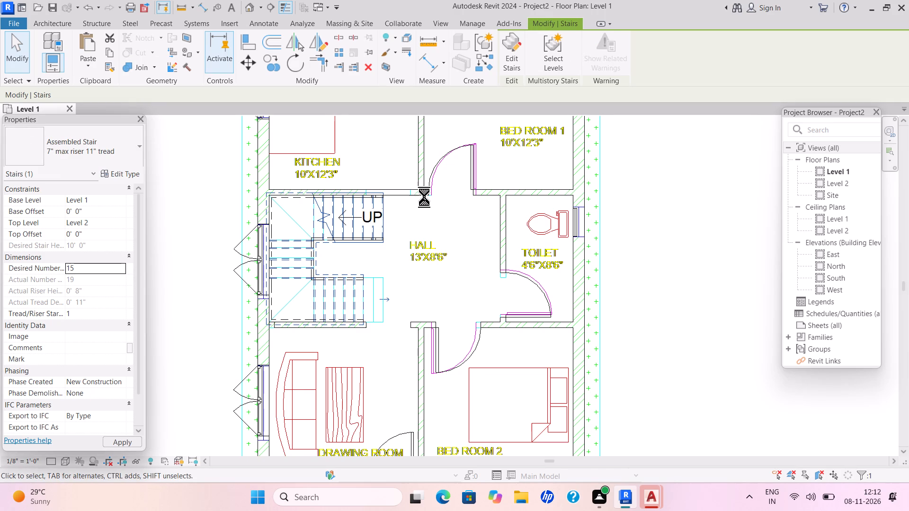
{"action": "left_click", "coordinate": [179, 323]}
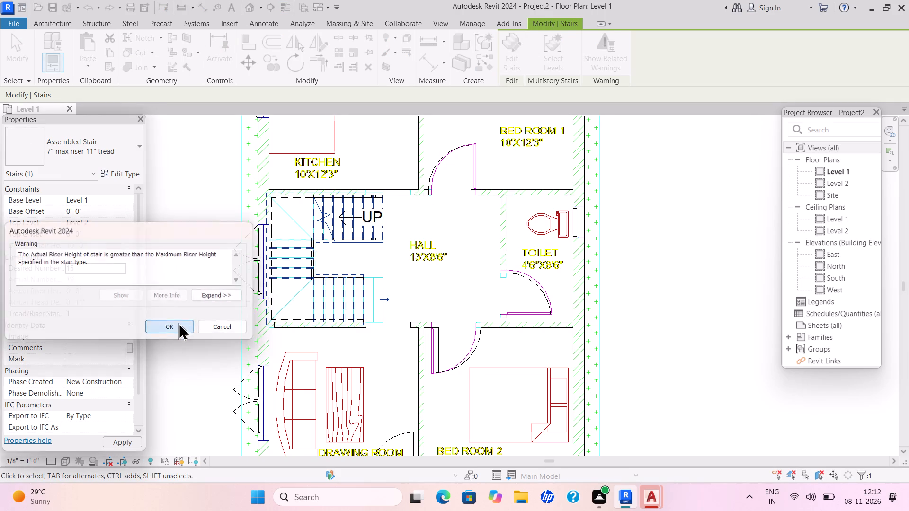
{"action": "left_click", "coordinate": [378, 152]}
{"action": "key", "text": "Escape"}
{"action": "key", "text": "Escape"}
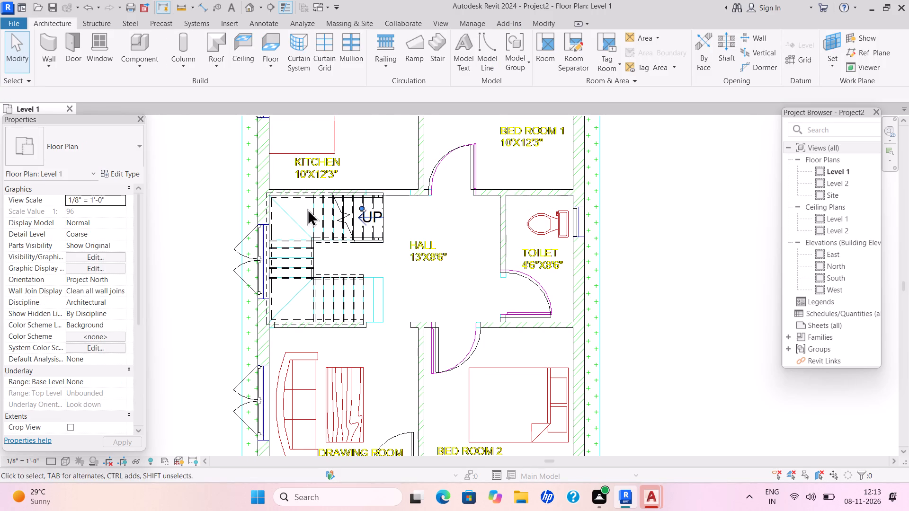
Open the default 3D view and give it a shaded visual style.
{"action": "left_click", "coordinate": [247, 6]}
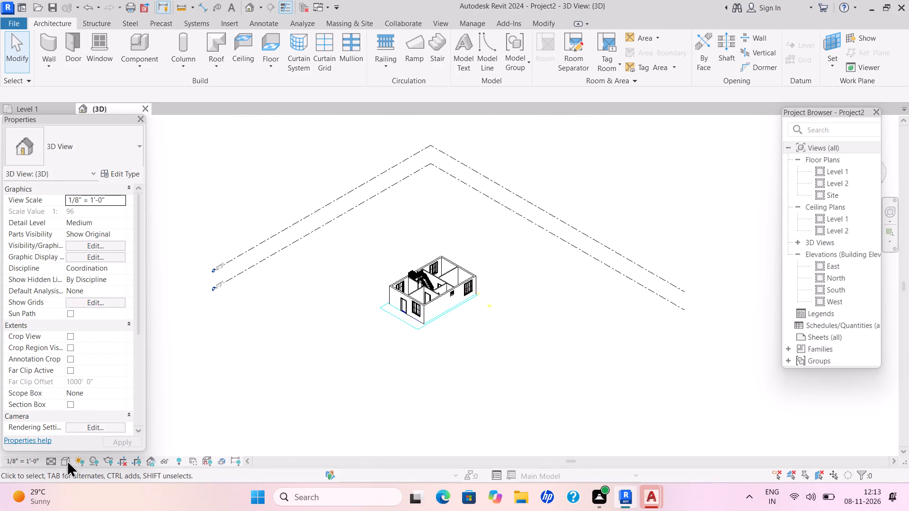
{"action": "left_click", "coordinate": [65, 459]}
{"action": "left_click", "coordinate": [79, 415]}
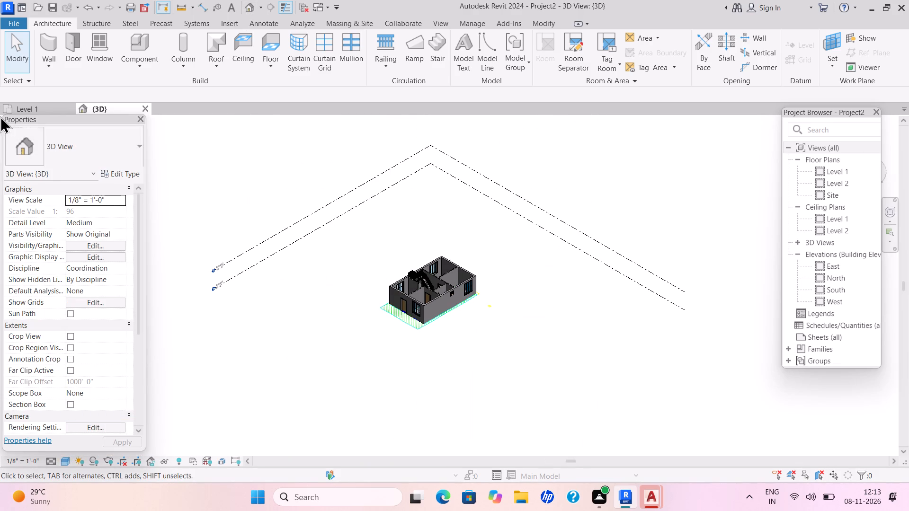
In the Level 1 plan, load the Bed_17739 family from the beds folder in SHUBHAM CITY for component placement.
{"action": "left_click", "coordinate": [44, 106]}
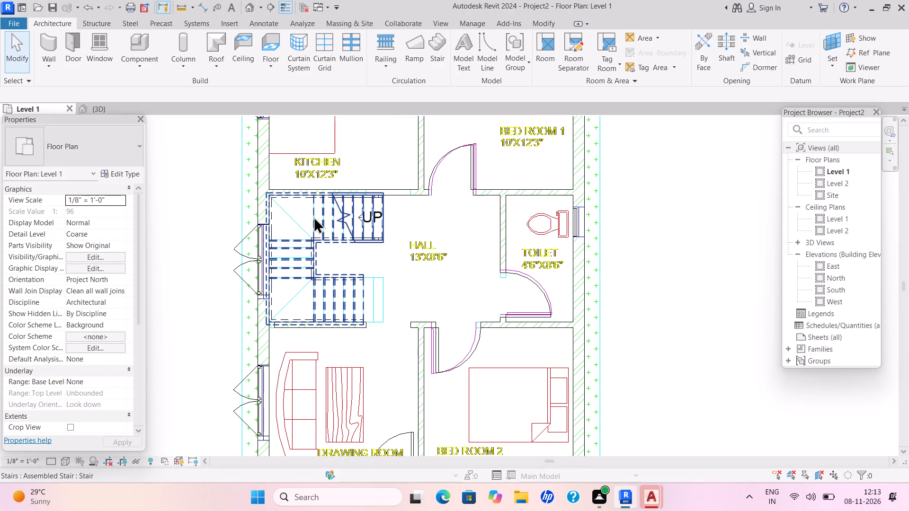
{"action": "left_click", "coordinate": [143, 62]}
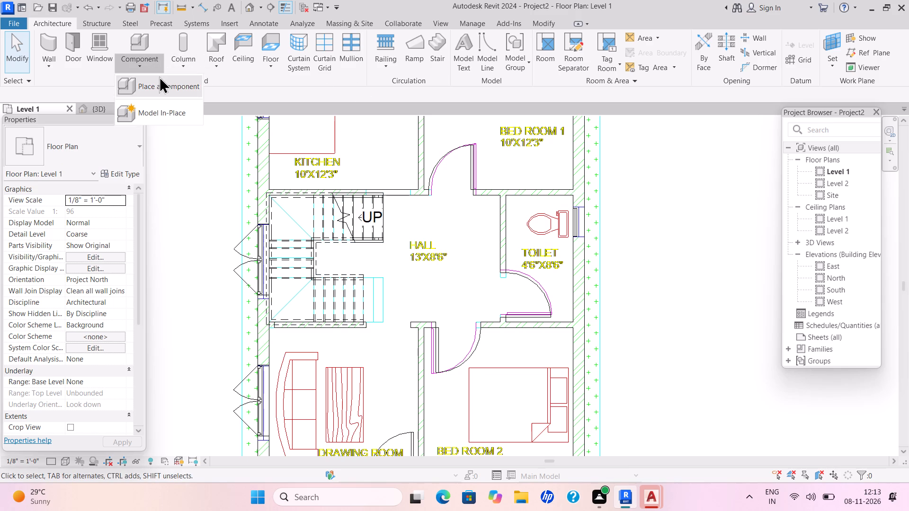
{"action": "left_click", "coordinate": [159, 76]}
{"action": "double_click", "coordinate": [507, 45]}
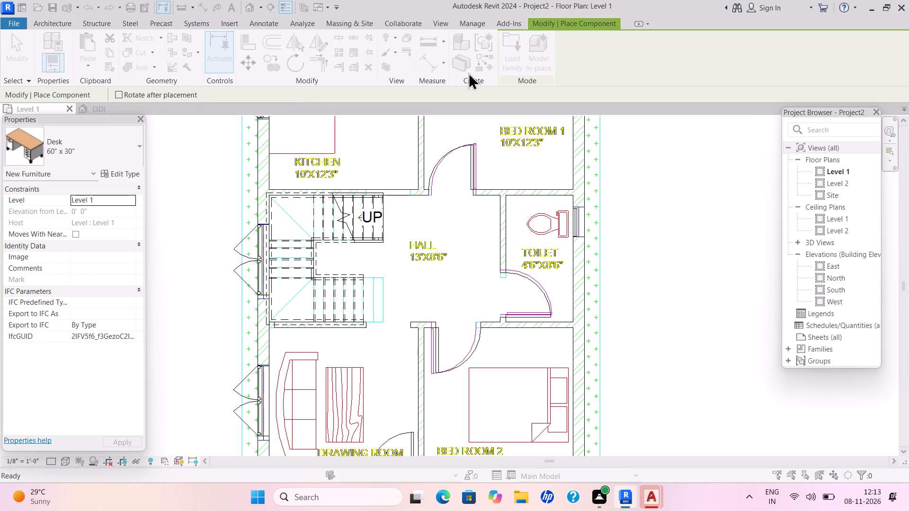
{"action": "double_click", "coordinate": [284, 187]}
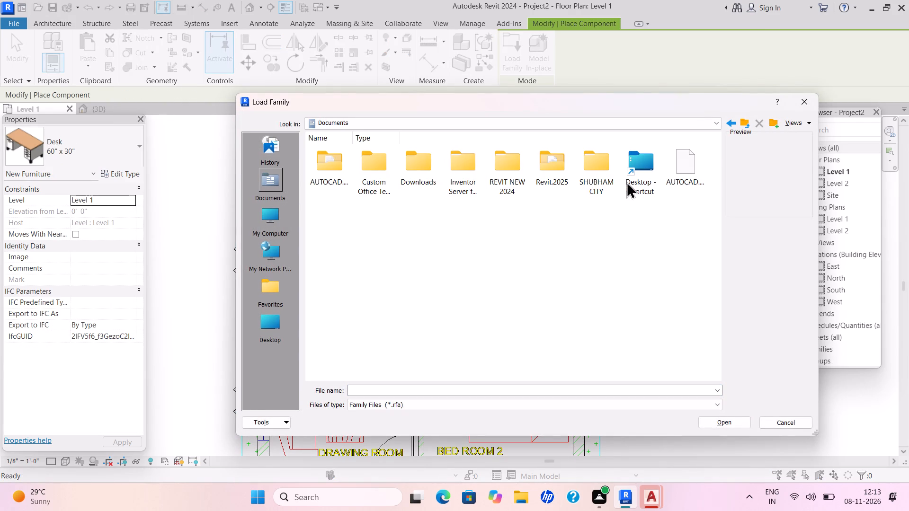
{"action": "double_click", "coordinate": [605, 176]}
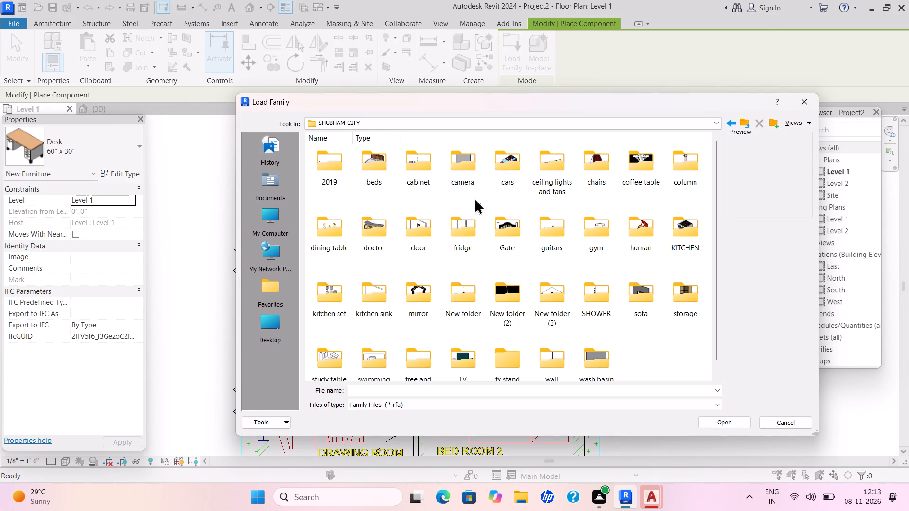
{"action": "double_click", "coordinate": [383, 174]}
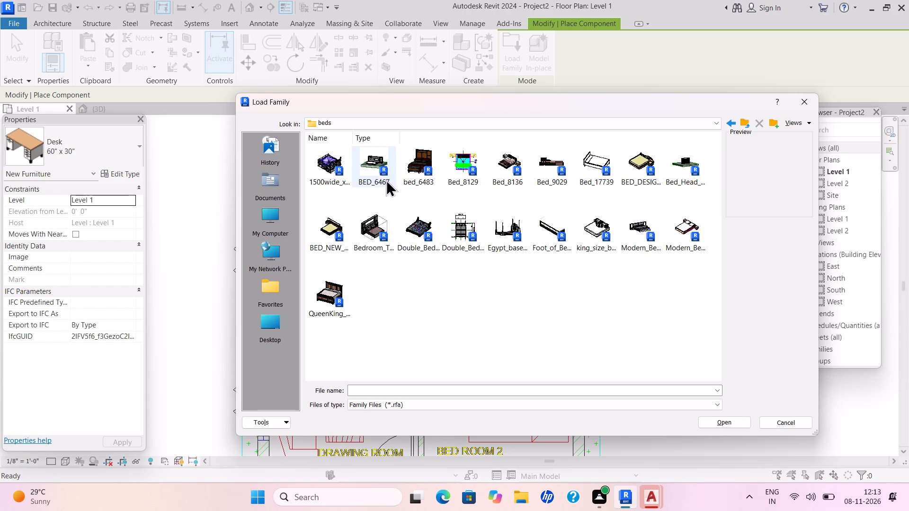
{"action": "double_click", "coordinate": [594, 161]}
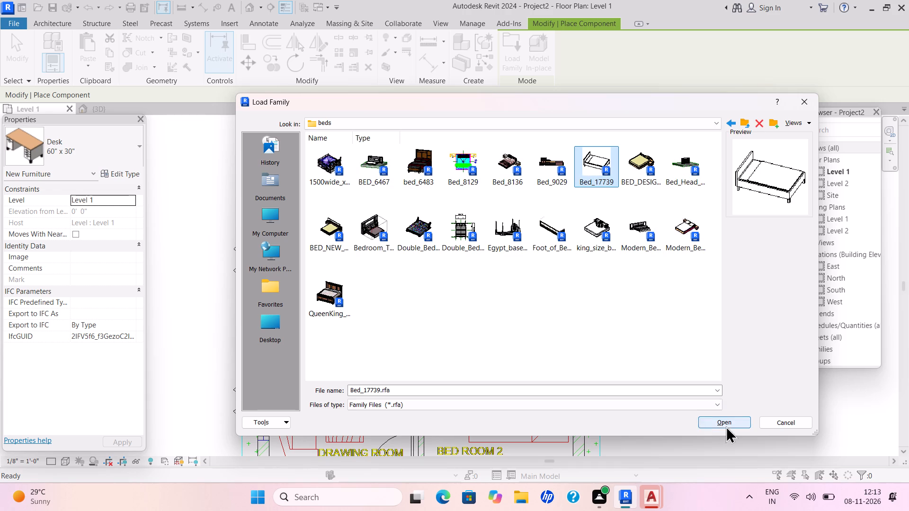
{"action": "double_click", "coordinate": [722, 422]}
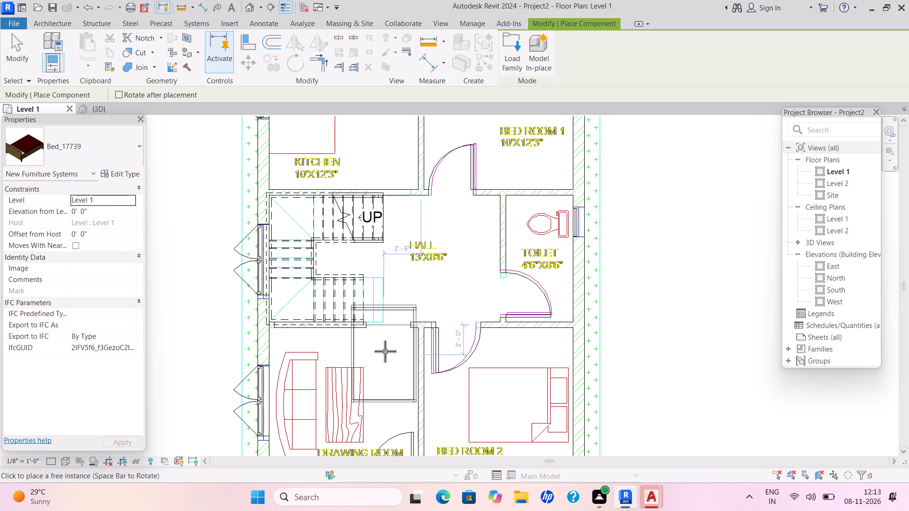
Place a Bed_17739 over the CAD bed in Bed Room 1.
{"action": "middle_click_drag", "start_coordinate": [393, 344], "coordinate": [402, 423]}
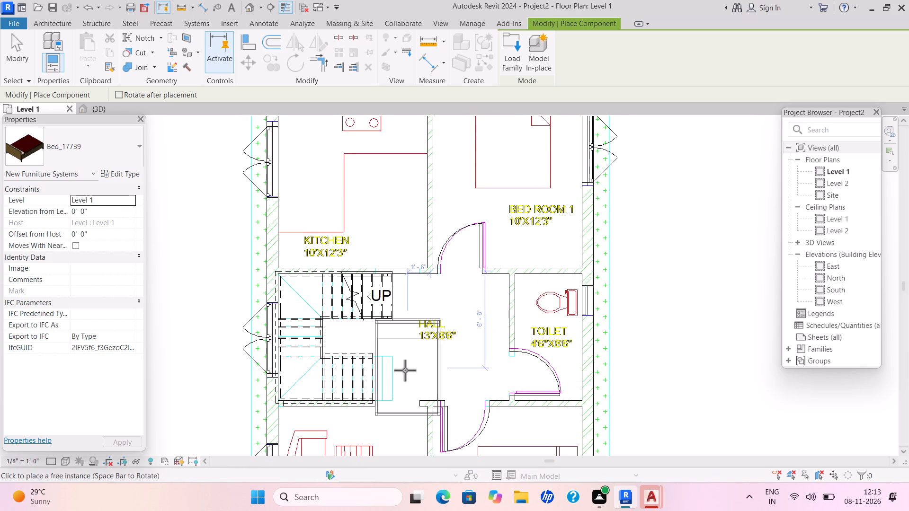
{"action": "middle_click_drag", "start_coordinate": [405, 370], "coordinate": [409, 462]}
{"action": "scroll", "coordinate": [408, 406], "scroll_direction": "down", "scroll_amount": 1}
{"action": "scroll", "coordinate": [408, 414], "scroll_direction": "up", "scroll_amount": 2}
{"action": "scroll", "coordinate": [408, 461], "scroll_direction": "down", "scroll_amount": 2}
{"action": "scroll", "coordinate": [408, 462], "scroll_direction": "up", "scroll_amount": 1}
{"action": "scroll", "coordinate": [408, 462], "scroll_direction": "down", "scroll_amount": 3}
{"action": "scroll", "coordinate": [409, 461], "scroll_direction": "up", "scroll_amount": 1}
{"action": "scroll", "coordinate": [409, 461], "scroll_direction": "down", "scroll_amount": 2}
{"action": "scroll", "coordinate": [409, 458], "scroll_direction": "up", "scroll_amount": 1}
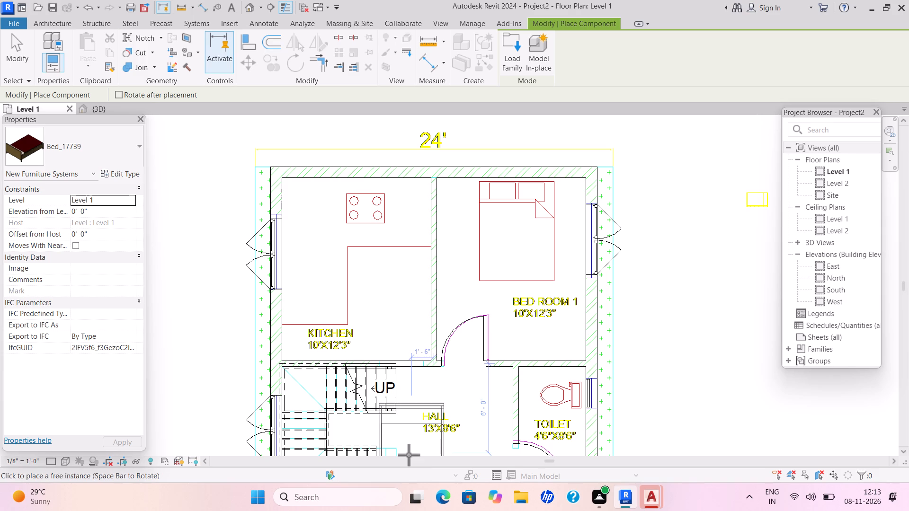
{"action": "scroll", "coordinate": [415, 438], "scroll_direction": "down", "scroll_amount": 1}
{"action": "scroll", "coordinate": [415, 438], "scroll_direction": "up", "scroll_amount": 1}
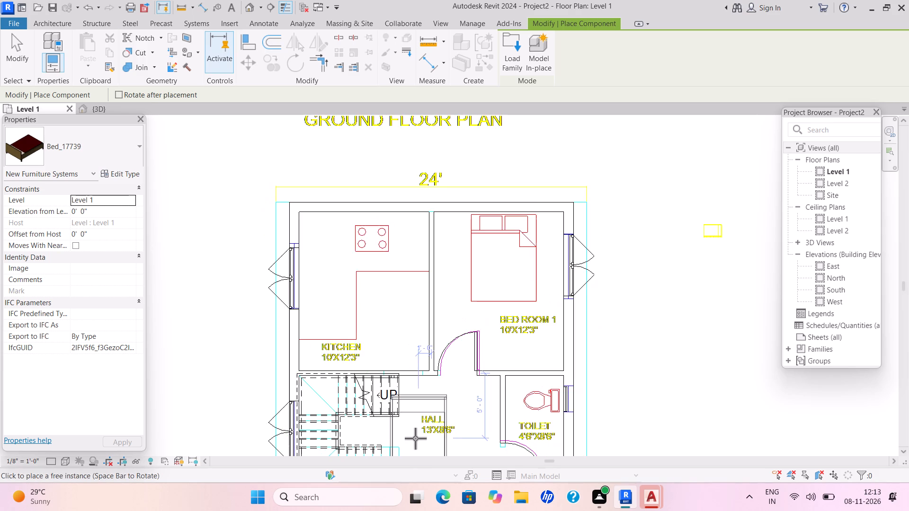
{"action": "left_click", "coordinate": [515, 231]}
Place another Bed_17739 in Bed Room 2, rotated to line up with the CAD bed outline.
{"action": "middle_click_drag", "start_coordinate": [526, 339], "coordinate": [504, 236]}
{"action": "middle_click_drag", "start_coordinate": [512, 363], "coordinate": [488, 199]}
{"action": "key", "text": "space"}
{"action": "key", "text": "space"}
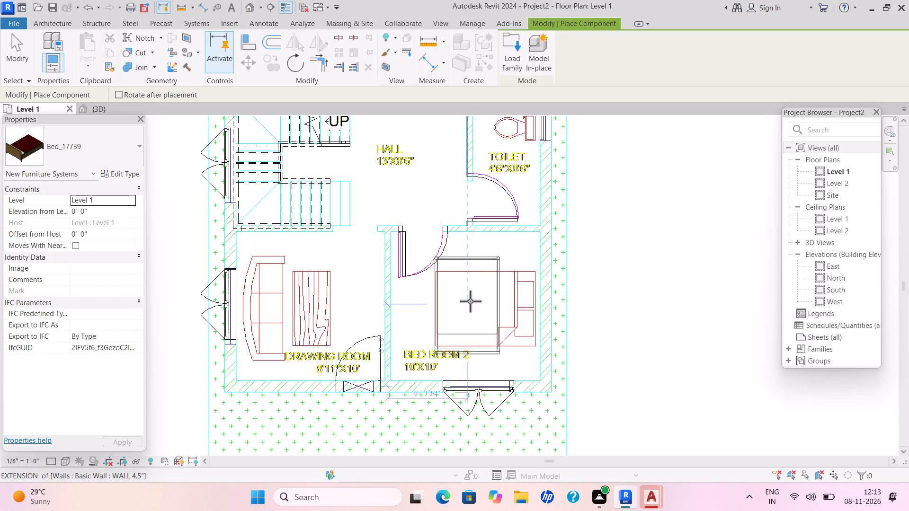
{"action": "key", "text": "space"}
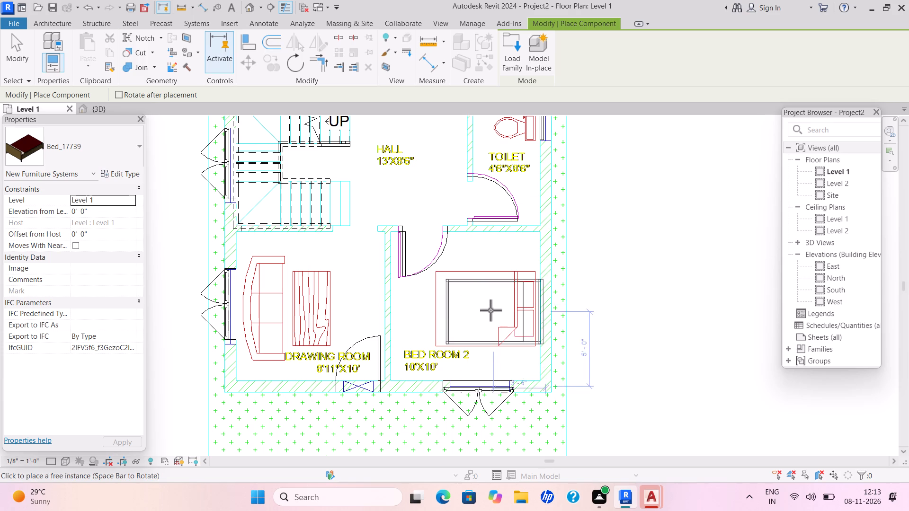
{"action": "left_click", "coordinate": [489, 311]}
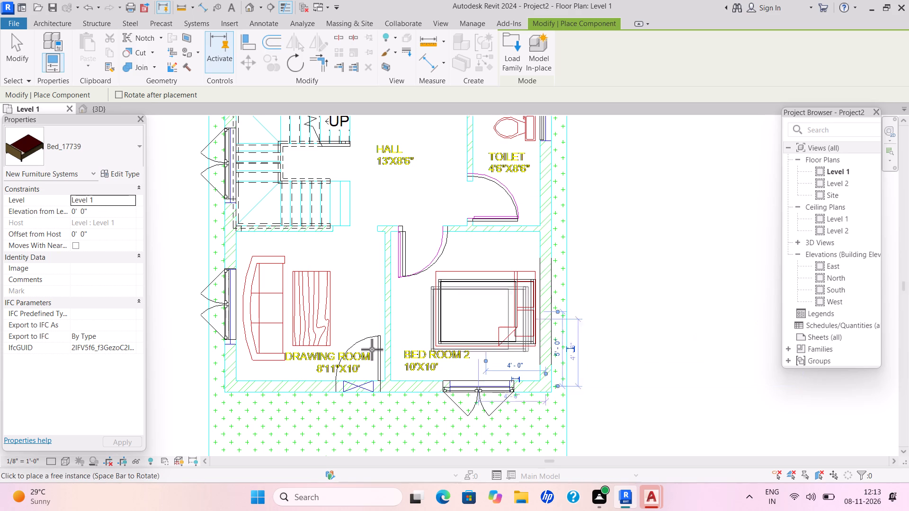
{"action": "key", "text": "Escape"}
{"action": "key", "text": "Escape"}
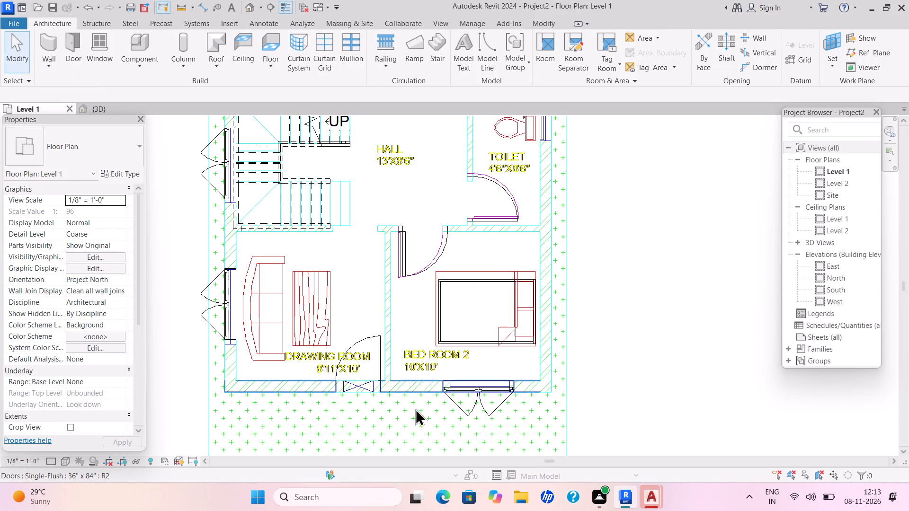
Load the Modern_Couch_11512 family from the sofa folder in SHUBHAM CITY for component placement.
{"action": "left_click", "coordinate": [159, 66]}
{"action": "left_click", "coordinate": [169, 75]}
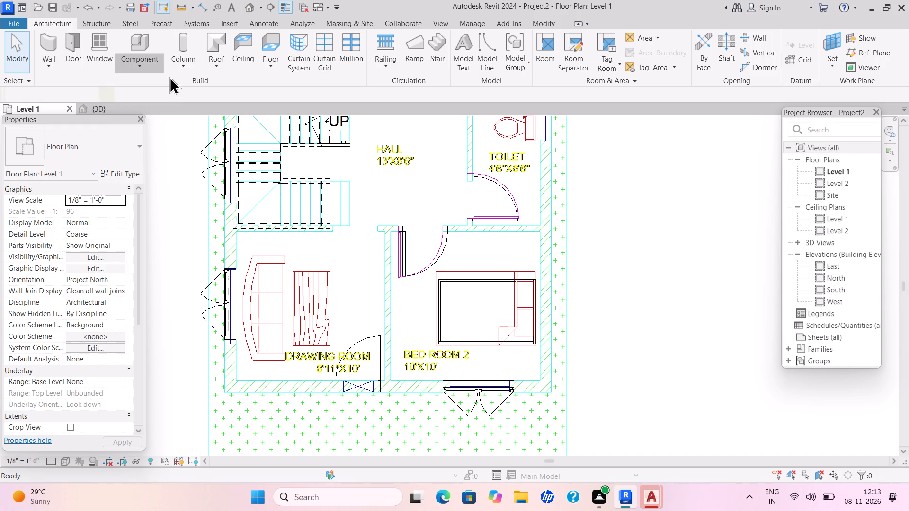
{"action": "double_click", "coordinate": [506, 45]}
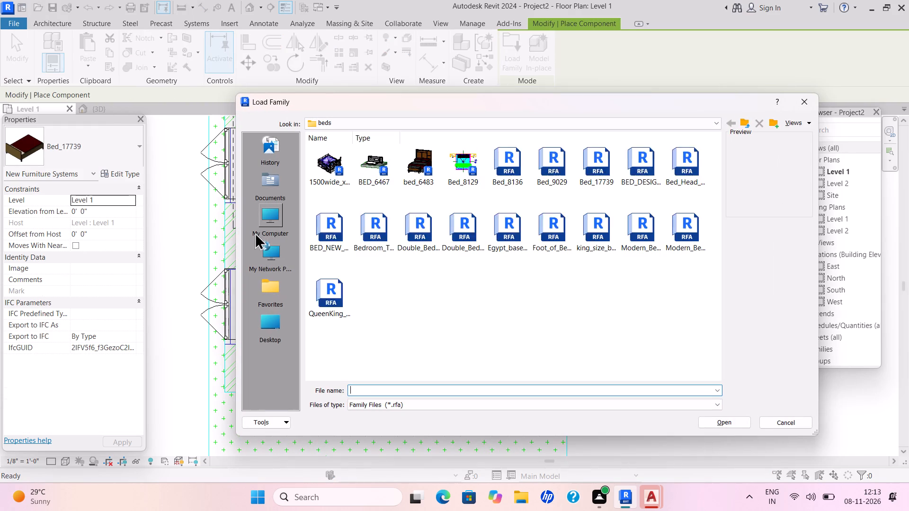
{"action": "double_click", "coordinate": [267, 191]}
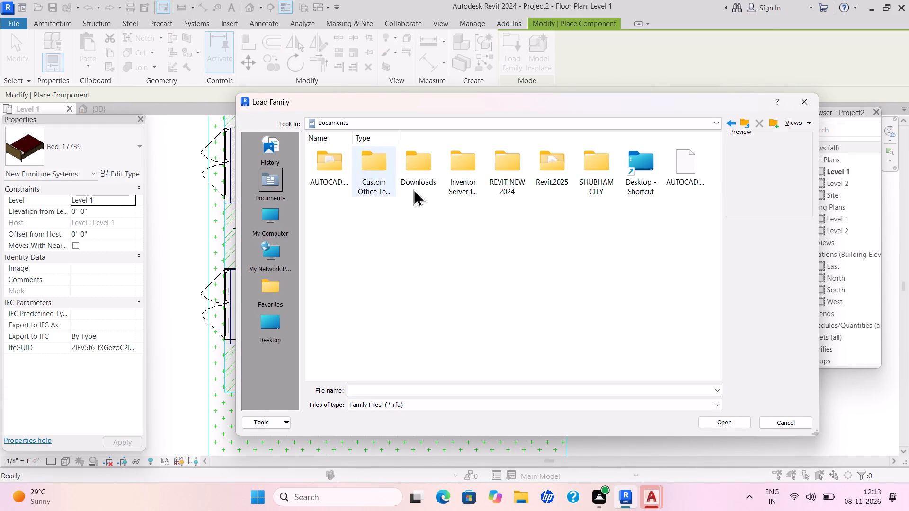
{"action": "double_click", "coordinate": [588, 179]}
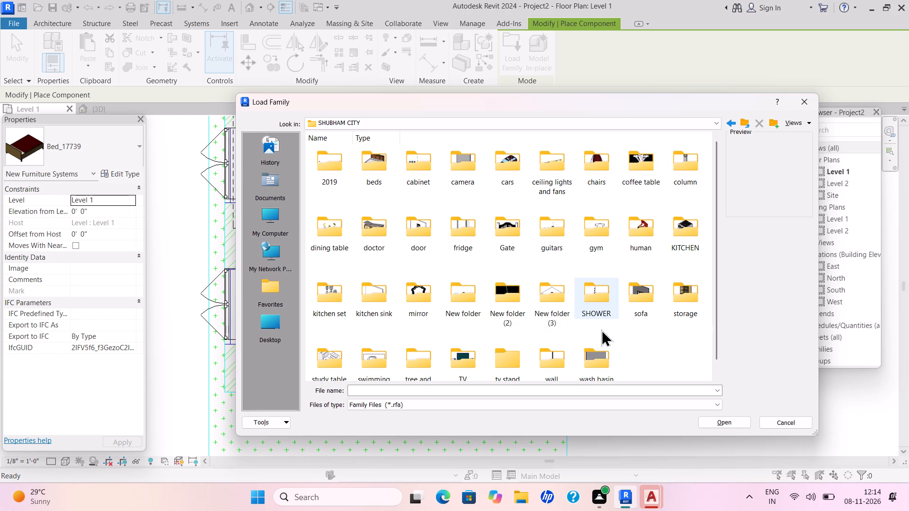
{"action": "left_click", "coordinate": [648, 307]}
{"action": "double_click", "coordinate": [647, 305]}
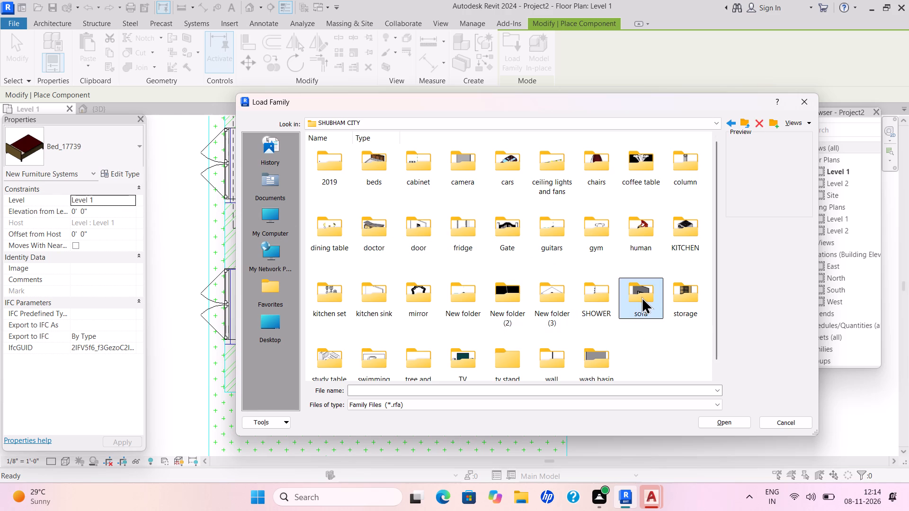
{"action": "double_click", "coordinate": [642, 296]}
{"action": "triple_click", "coordinate": [412, 240]}
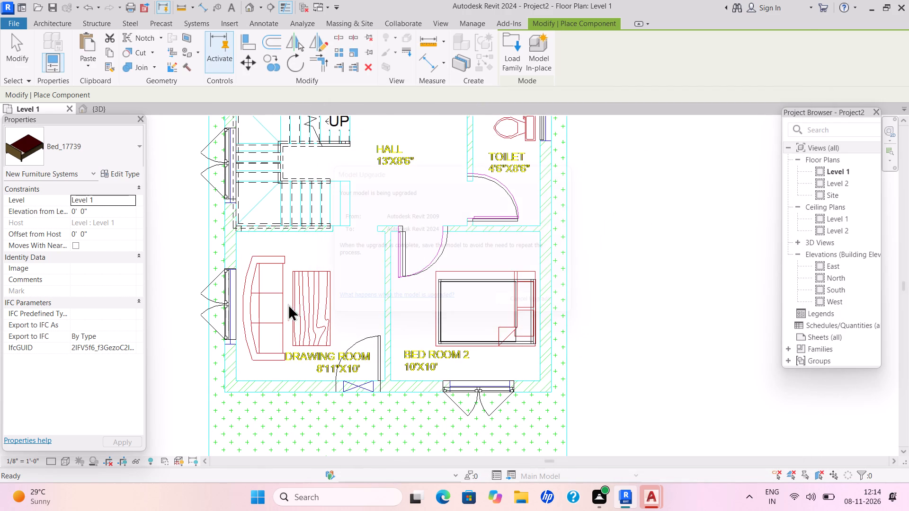
Place the Modern_Couch_11512, rotated lengthwise, over the CAD sofa in the Drawing Room.
{"action": "key", "text": "space"}
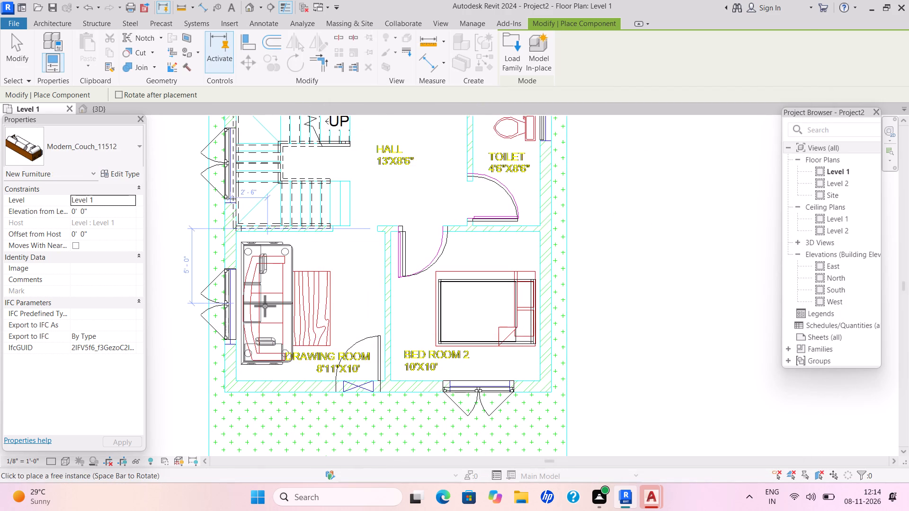
{"action": "left_click", "coordinate": [265, 306]}
{"action": "key", "text": "Escape"}
{"action": "key", "text": "Escape"}
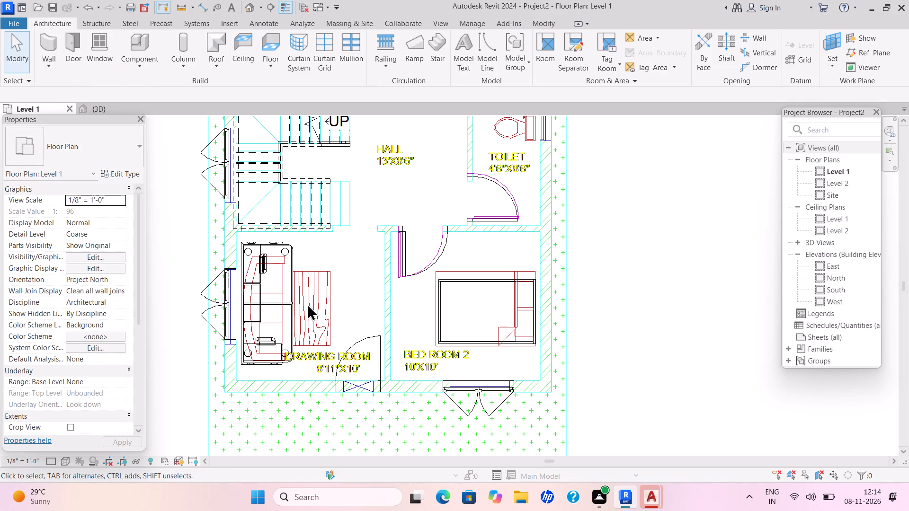
Load the coffee_table_with_brass_mullions_11320 family from the coffee table folder in SHUBHAM CITY for component placement.
{"action": "left_click", "coordinate": [136, 62]}
{"action": "left_click", "coordinate": [148, 79]}
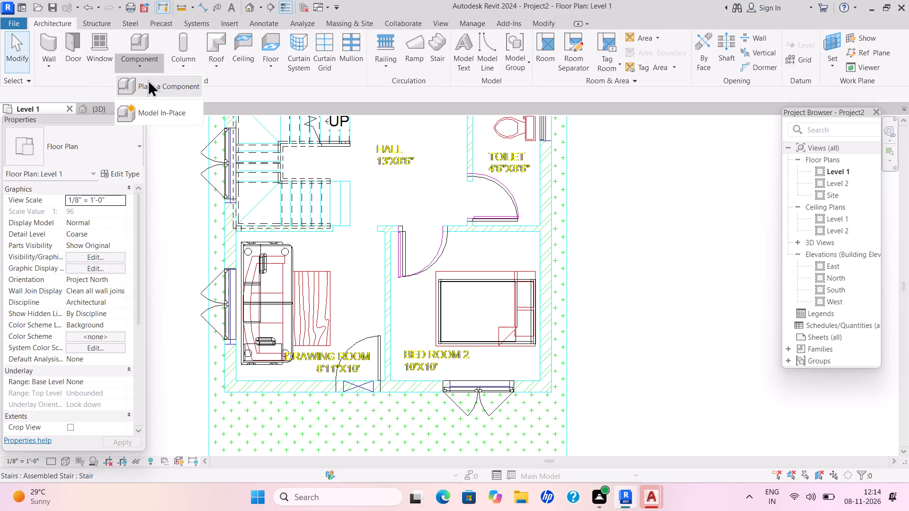
{"action": "double_click", "coordinate": [513, 50]}
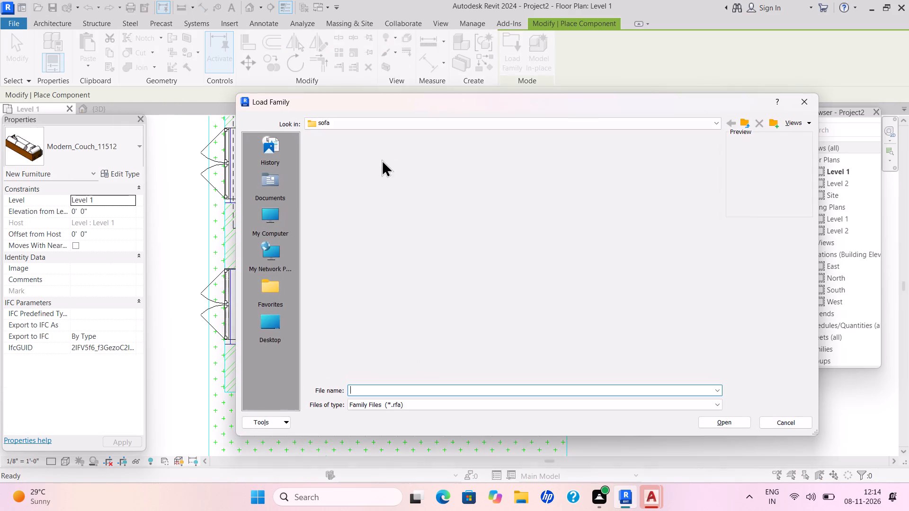
{"action": "double_click", "coordinate": [283, 194]}
{"action": "double_click", "coordinate": [604, 166]}
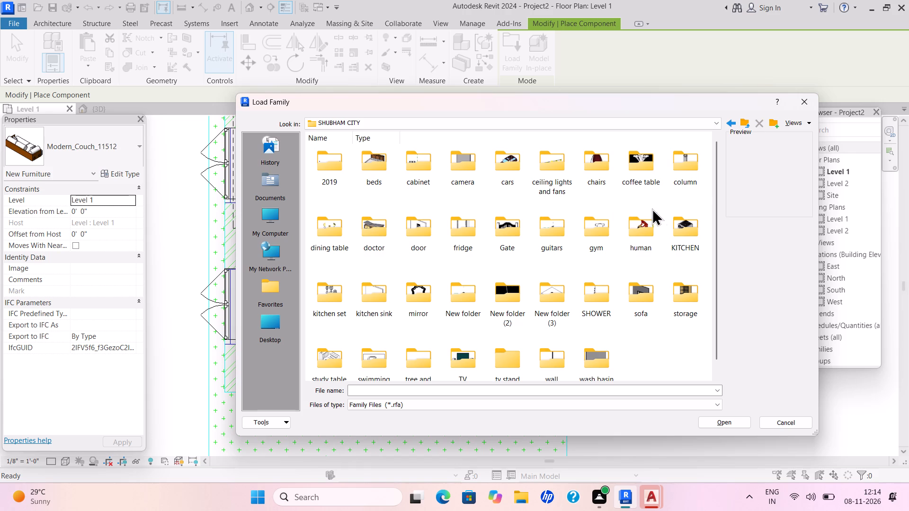
{"action": "double_click", "coordinate": [642, 176]}
{"action": "left_click", "coordinate": [608, 175]}
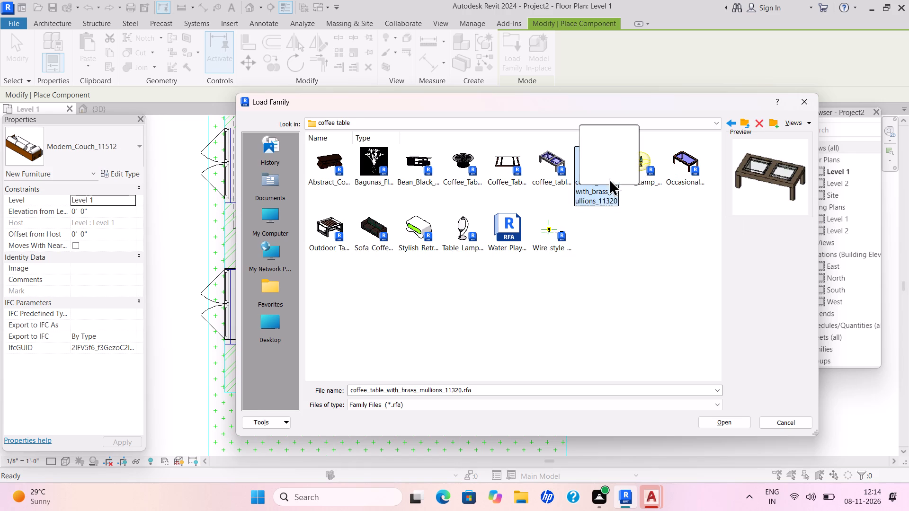
{"action": "left_click", "coordinate": [609, 178]}
{"action": "double_click", "coordinate": [594, 189]}
{"action": "double_click", "coordinate": [596, 165]}
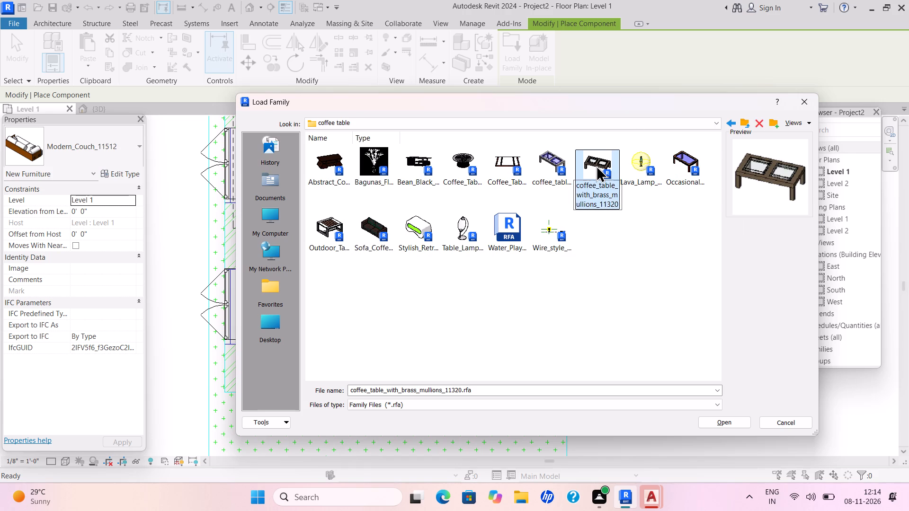
{"action": "left_click", "coordinate": [596, 165]}
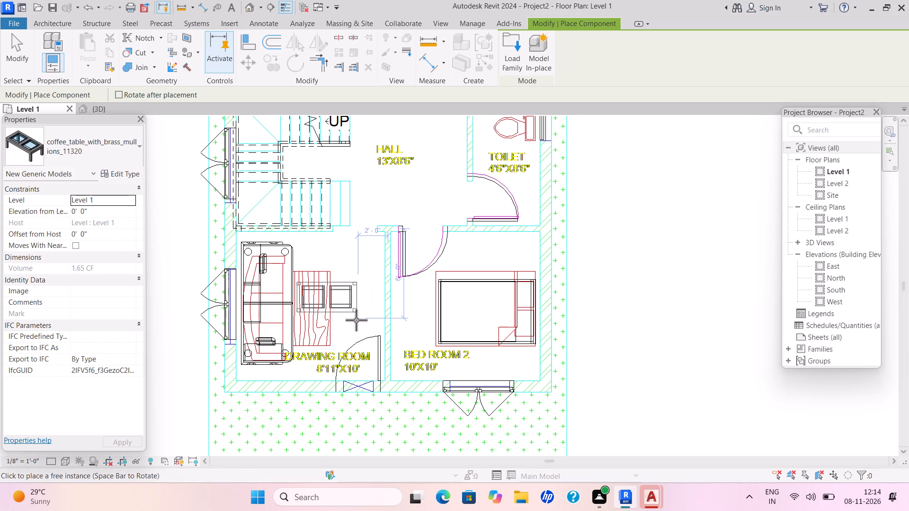
Place the coffee table, rotated parallel to the couch, over the CAD table in the Drawing Room.
{"action": "key", "text": "space"}
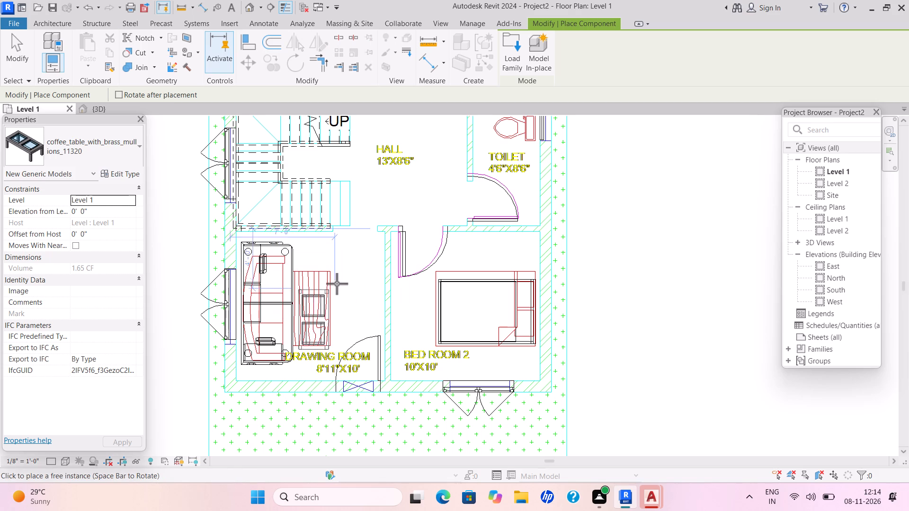
{"action": "left_click", "coordinate": [337, 280]}
{"action": "key", "text": "grave"}
{"action": "key", "text": "Escape"}
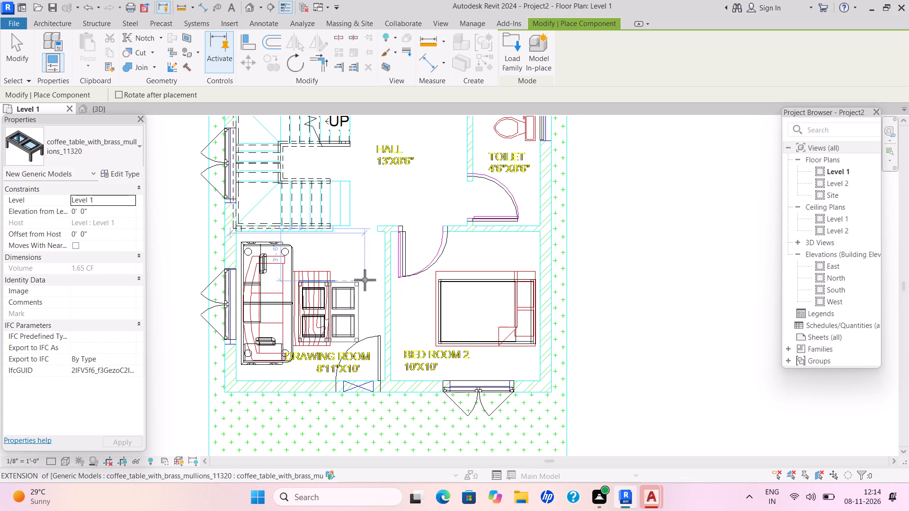
{"action": "key", "text": "Escape"}
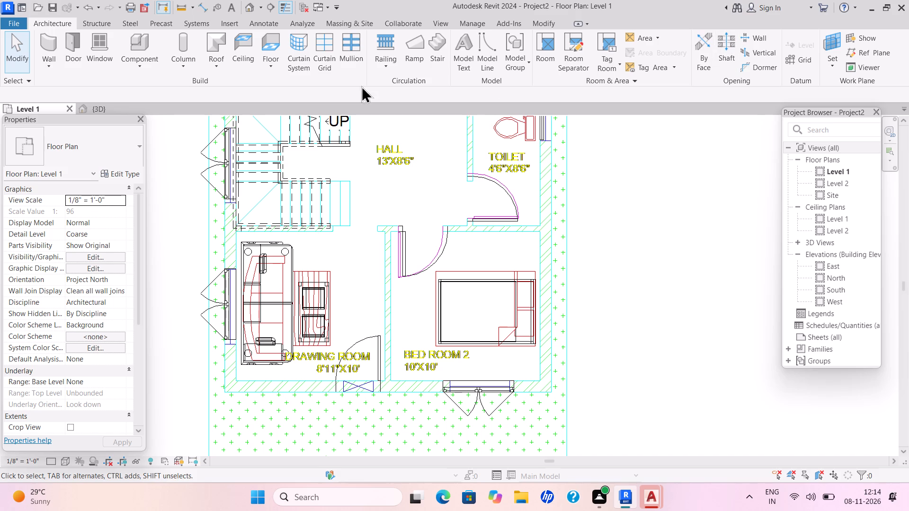
Start an architectural floor and duplicate the Generic - 12" type as FLOOR 6".
{"action": "left_click_drag", "start_coordinate": [42, 22], "coordinate": [47, 22]}
{"action": "left_click", "coordinate": [274, 65]}
{"action": "left_click", "coordinate": [283, 81]}
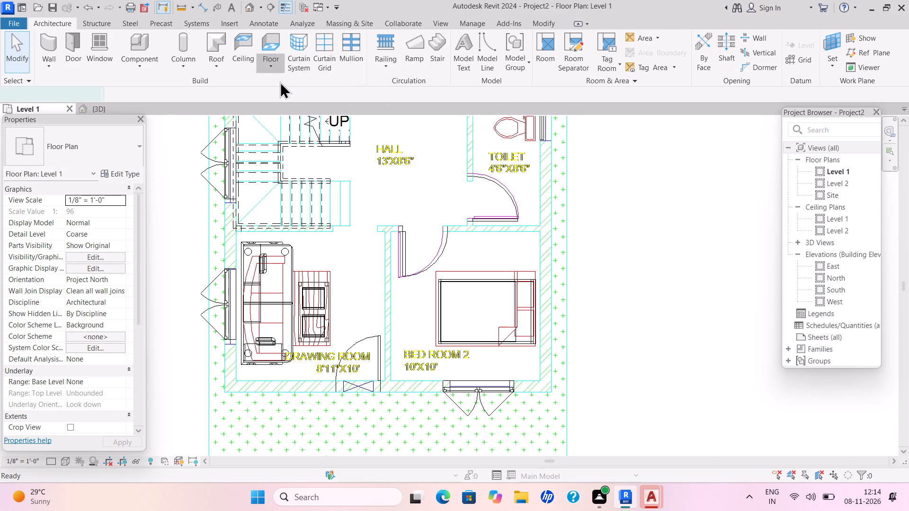
{"action": "left_click", "coordinate": [113, 171]}
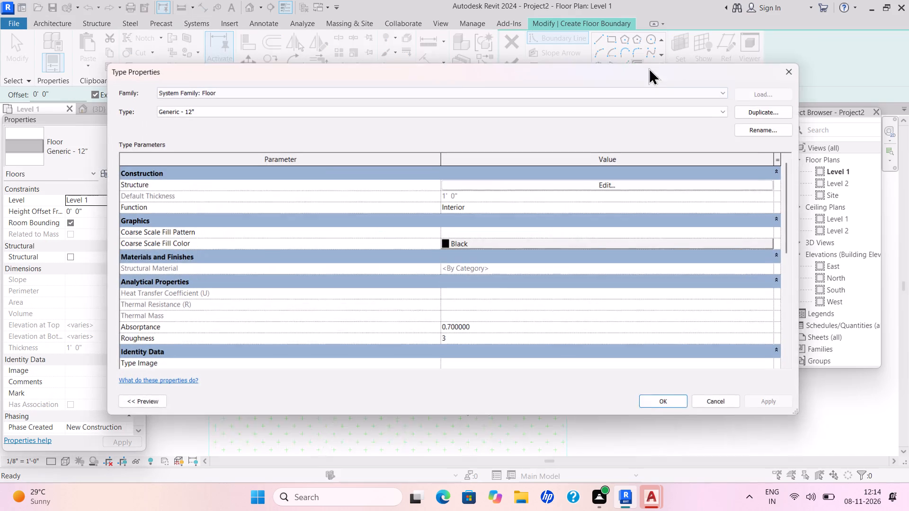
{"action": "left_click", "coordinate": [762, 110]}
{"action": "key", "text": "BackSpace"}
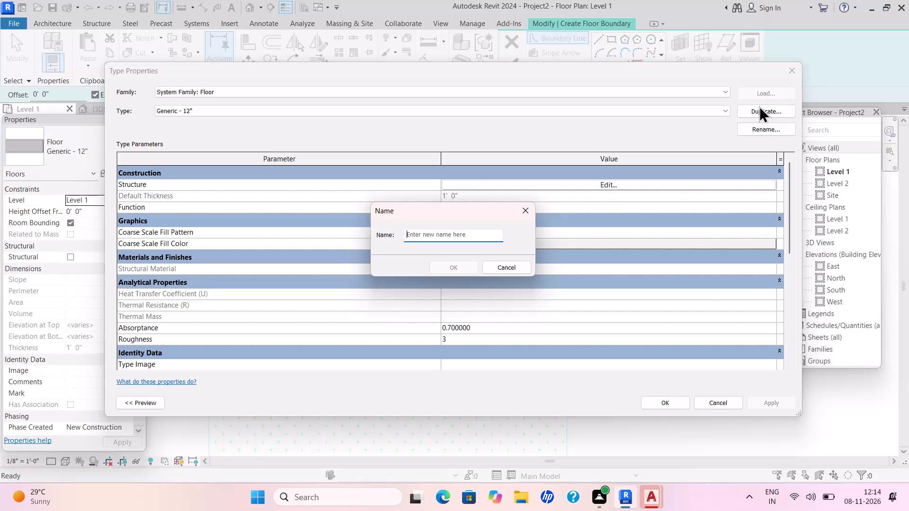
{"action": "type", "text": "FLOOR"}
{"action": "key", "text": "space"}
{"action": "type", "text": "6\""}
{"action": "key", "text": "Return"}
Set the structure layer thickness of the FLOOR 6" type to 6" and apply the type.
{"action": "left_click", "coordinate": [614, 186]}
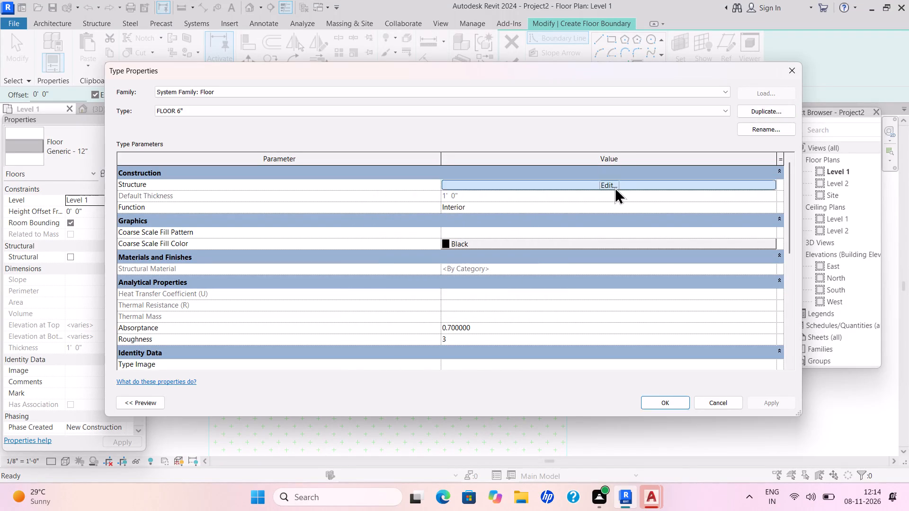
{"action": "left_click_drag", "start_coordinate": [465, 179], "coordinate": [464, 190]}
{"action": "key", "text": "BackSpace"}
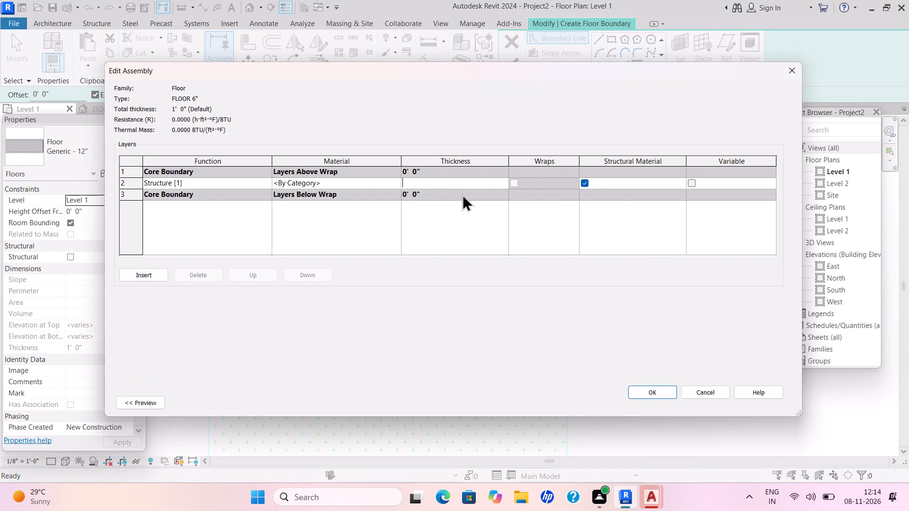
{"action": "type", "text": "6\""}
{"action": "key", "text": "Return"}
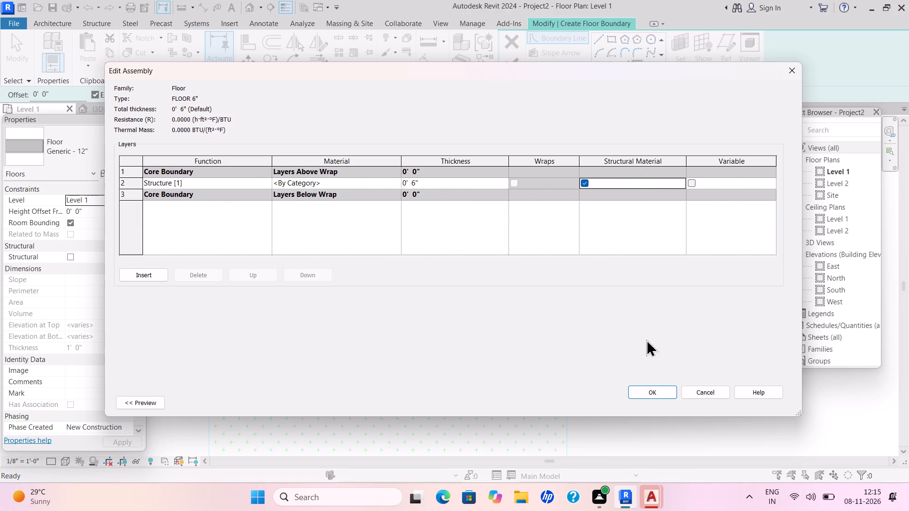
{"action": "left_click", "coordinate": [653, 391]}
{"action": "left_click", "coordinate": [771, 400]}
{"action": "left_click", "coordinate": [661, 400]}
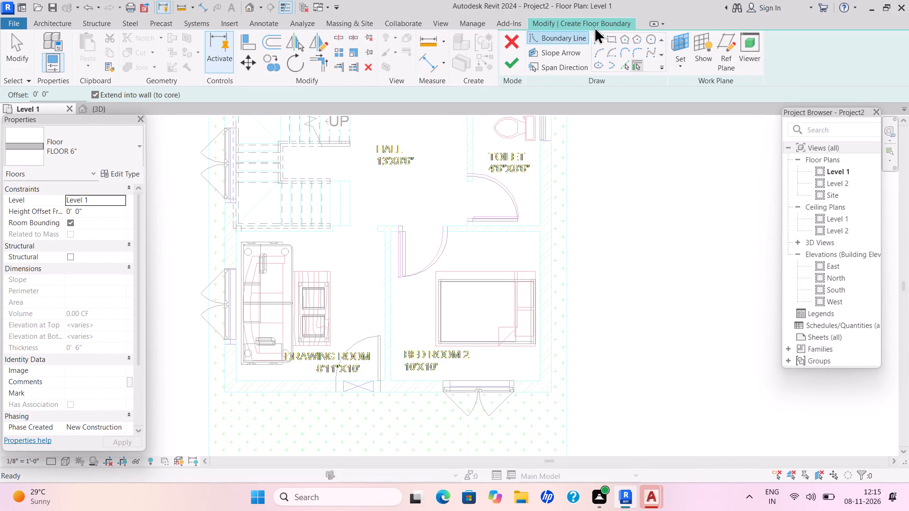
Sketch a rectangular floor boundary between opposite outer corners of the 9" exterior walls and finish the floor.
{"action": "left_click", "coordinate": [608, 36]}
{"action": "middle_click_drag", "start_coordinate": [298, 207], "coordinate": [307, 346]}
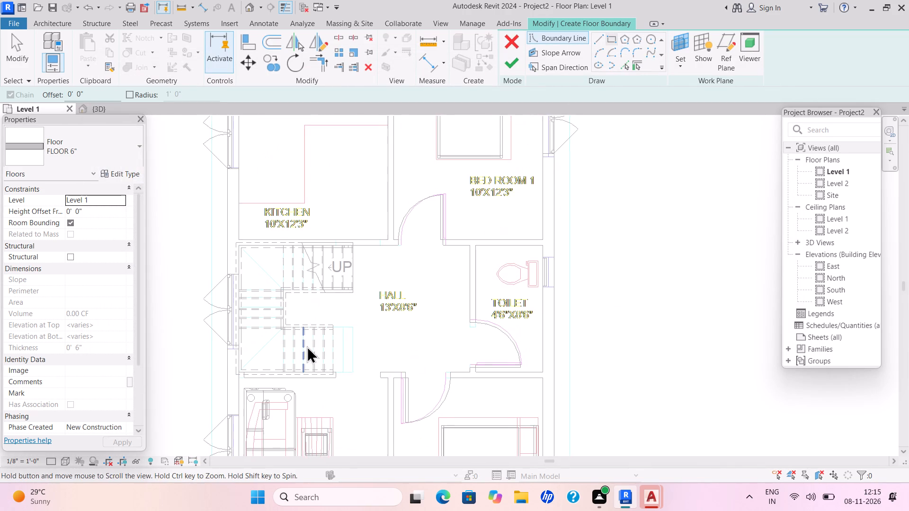
{"action": "middle_click_drag", "start_coordinate": [307, 346], "coordinate": [304, 350]}
{"action": "middle_click_drag", "start_coordinate": [342, 200], "coordinate": [358, 388]}
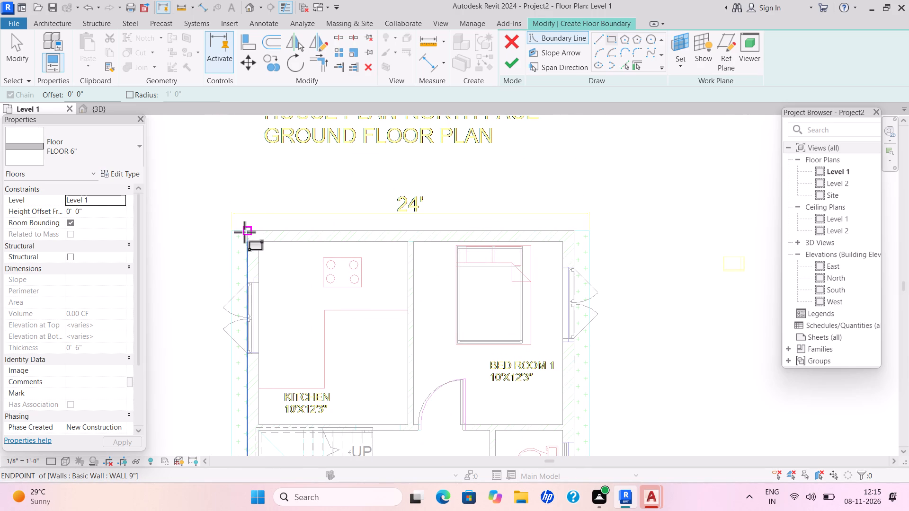
{"action": "left_click", "coordinate": [244, 232]}
{"action": "middle_click_drag", "start_coordinate": [532, 396], "coordinate": [492, 98]}
{"action": "scroll", "coordinate": [534, 290], "scroll_direction": "down", "scroll_amount": 1}
{"action": "scroll", "coordinate": [534, 285], "scroll_direction": "up", "scroll_amount": 3}
{"action": "scroll", "coordinate": [519, 211], "scroll_direction": "down", "scroll_amount": 1}
{"action": "scroll", "coordinate": [498, 120], "scroll_direction": "up", "scroll_amount": 1}
{"action": "scroll", "coordinate": [496, 112], "scroll_direction": "down", "scroll_amount": 1}
{"action": "scroll", "coordinate": [493, 102], "scroll_direction": "up", "scroll_amount": 3}
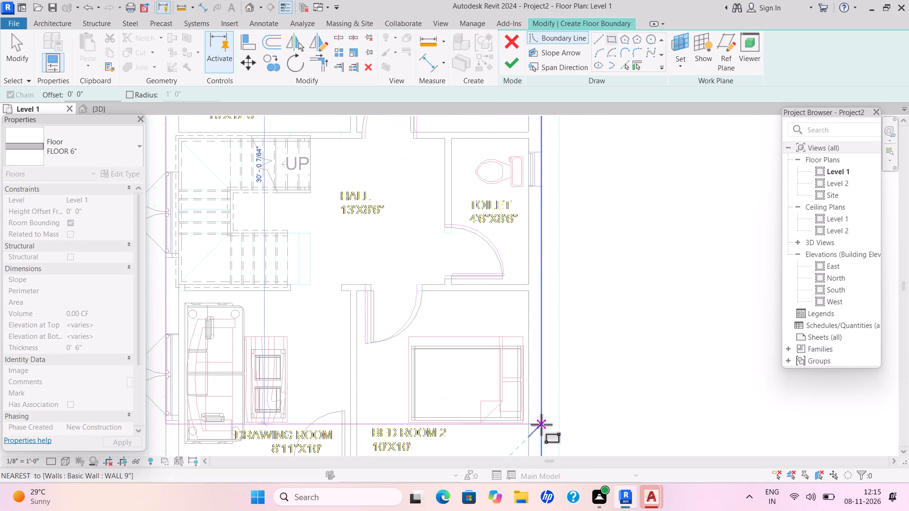
{"action": "scroll", "coordinate": [541, 425], "scroll_direction": "up", "scroll_amount": 3}
{"action": "middle_click_drag", "start_coordinate": [541, 419], "coordinate": [550, 184]}
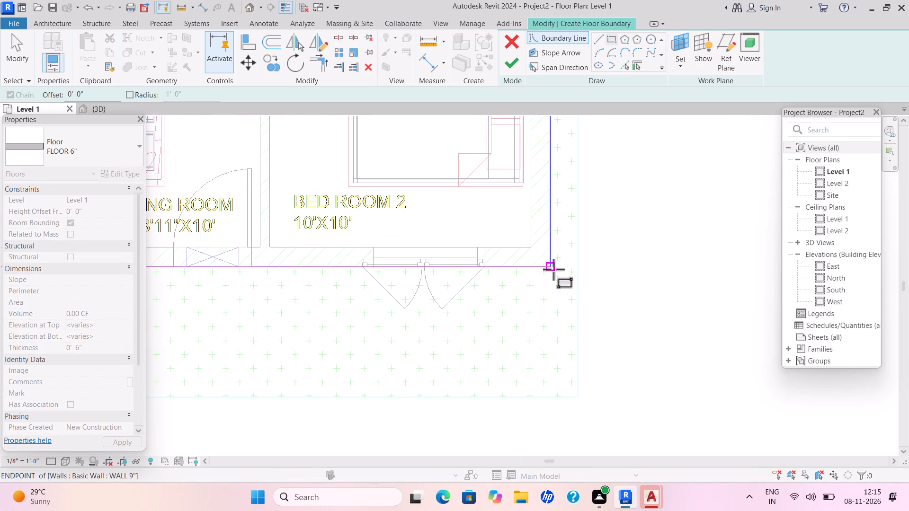
{"action": "left_click_drag", "start_coordinate": [553, 269], "coordinate": [555, 265]}
{"action": "left_click", "coordinate": [501, 64]}
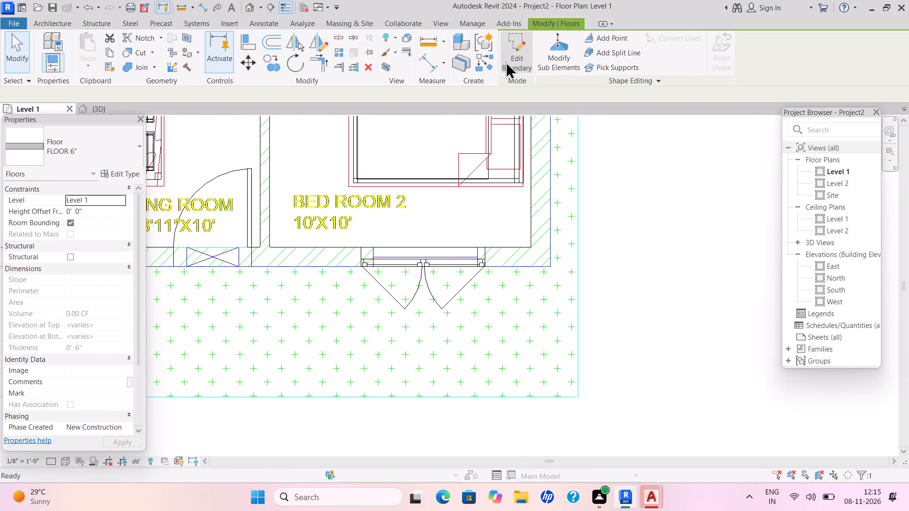
Switch to the 3D view to check the house with its new floor, and clear the selection.
{"action": "left_click", "coordinate": [99, 112]}
{"action": "left_click", "coordinate": [568, 318]}
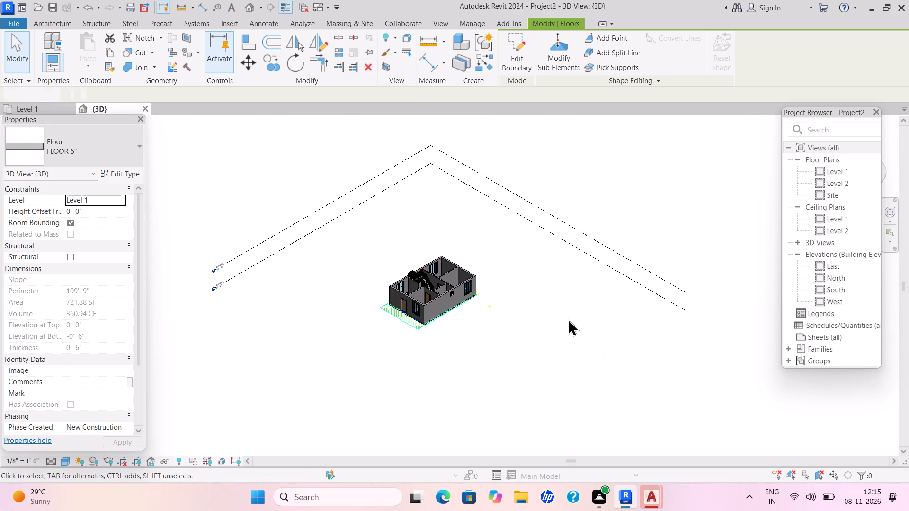
Start a footprint roof from the Level 1 plan, move it to Level 2, and duplicate the Generic - 12" type as ROOF 6".
{"action": "left_click", "coordinate": [50, 110]}
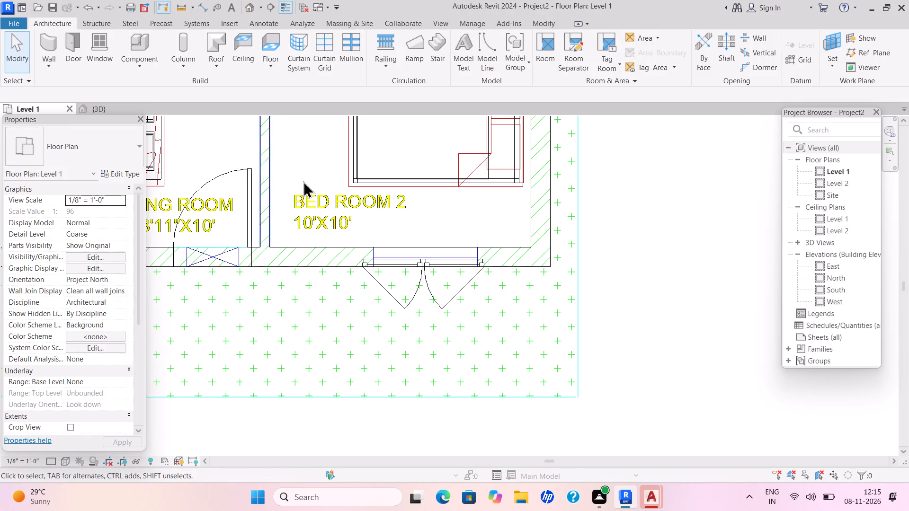
{"action": "scroll", "coordinate": [363, 259], "scroll_direction": "up", "scroll_amount": 1}
{"action": "middle_click_drag", "start_coordinate": [366, 268], "coordinate": [552, 374]}
{"action": "middle_click_drag", "start_coordinate": [326, 332], "coordinate": [400, 355]}
{"action": "scroll", "coordinate": [390, 352], "scroll_direction": "up", "scroll_amount": 1}
{"action": "scroll", "coordinate": [390, 352], "scroll_direction": "down", "scroll_amount": 1}
{"action": "scroll", "coordinate": [400, 355], "scroll_direction": "up", "scroll_amount": 3}
{"action": "middle_click_drag", "start_coordinate": [400, 355], "coordinate": [402, 356]}
{"action": "scroll", "coordinate": [405, 311], "scroll_direction": "down", "scroll_amount": 3}
{"action": "scroll", "coordinate": [405, 312], "scroll_direction": "up", "scroll_amount": 2}
{"action": "middle_click_drag", "start_coordinate": [405, 315], "coordinate": [407, 352]}
{"action": "left_click", "coordinate": [226, 65]}
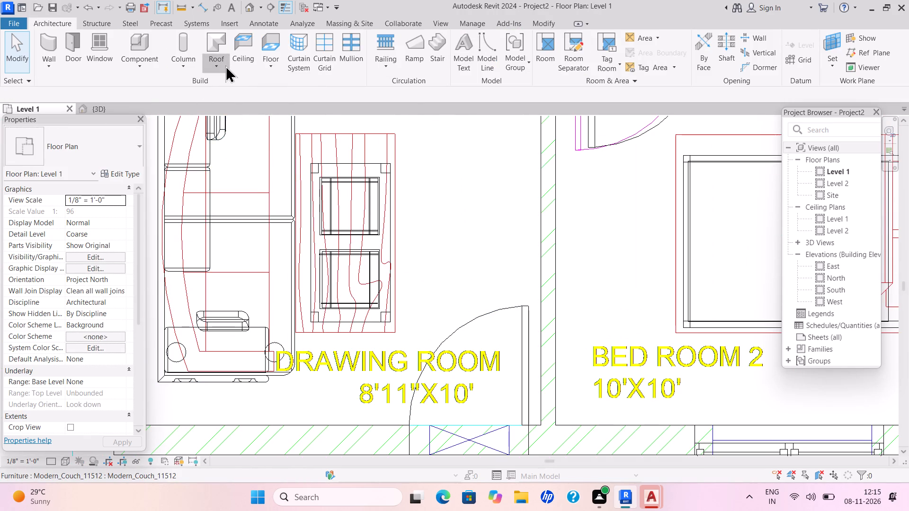
{"action": "left_click_drag", "start_coordinate": [241, 86], "coordinate": [245, 92]}
{"action": "left_click", "coordinate": [463, 275]}
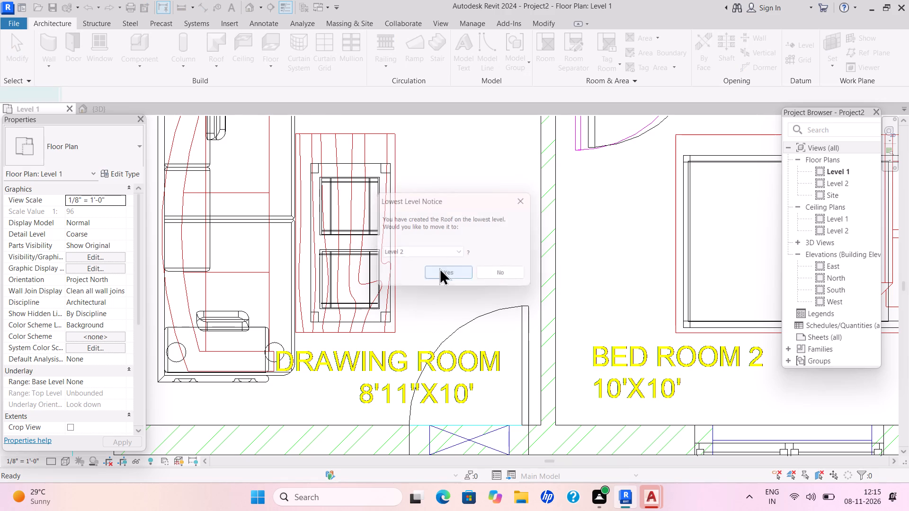
{"action": "left_click", "coordinate": [126, 173]}
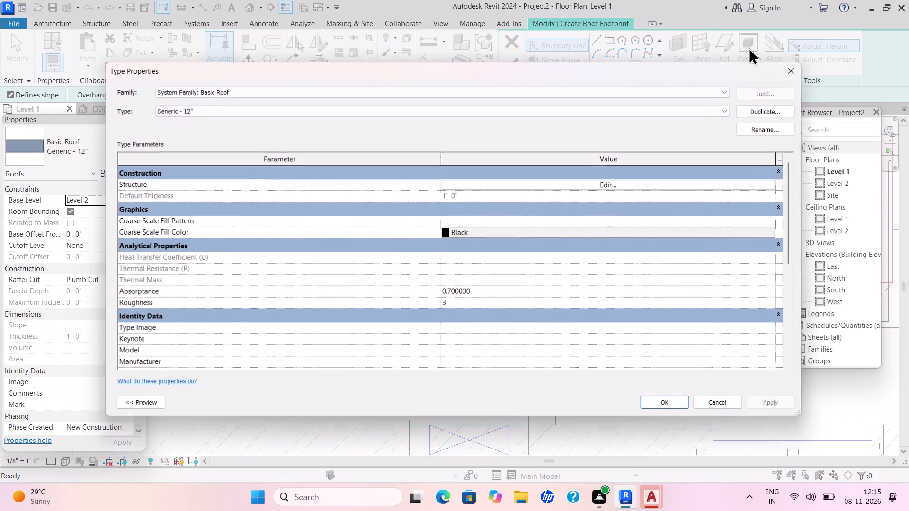
{"action": "left_click", "coordinate": [763, 105]}
{"action": "key", "text": "BackSpace"}
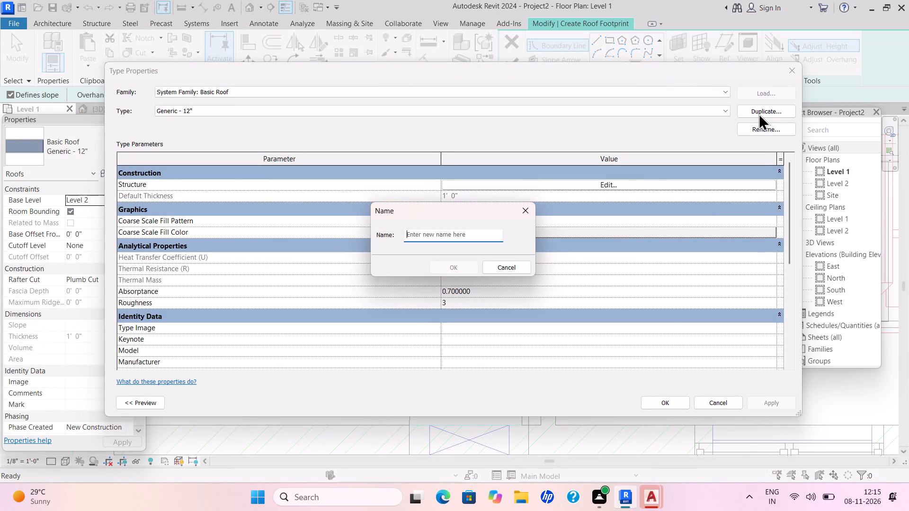
{"action": "type", "text": "ROOF 6\""}
{"action": "key", "text": "Return"}
Set the structure layer thickness of the ROOF 6" type to 6" and apply the type.
{"action": "scroll", "coordinate": [758, 113], "scroll_direction": "down", "scroll_amount": 1}
{"action": "scroll", "coordinate": [758, 113], "scroll_direction": "up", "scroll_amount": 1}
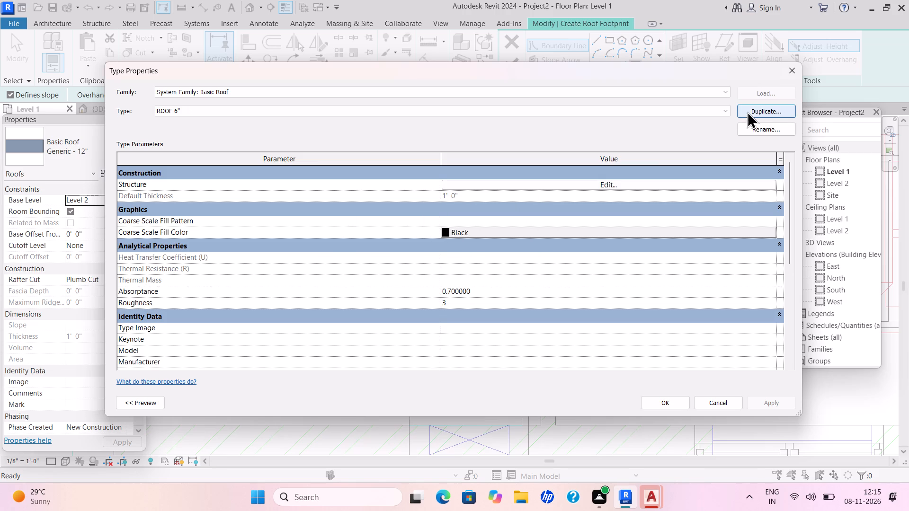
{"action": "left_click", "coordinate": [603, 184]}
{"action": "left_click_drag", "start_coordinate": [500, 177], "coordinate": [499, 193]}
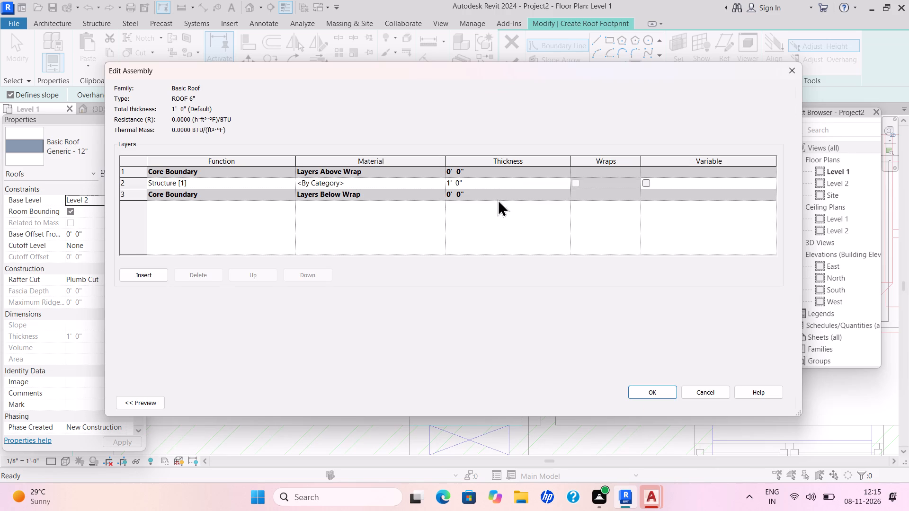
{"action": "left_click", "coordinate": [473, 183]}
{"action": "key", "text": "BackSpace"}
{"action": "type", "text": "6\""}
{"action": "key", "text": "Return"}
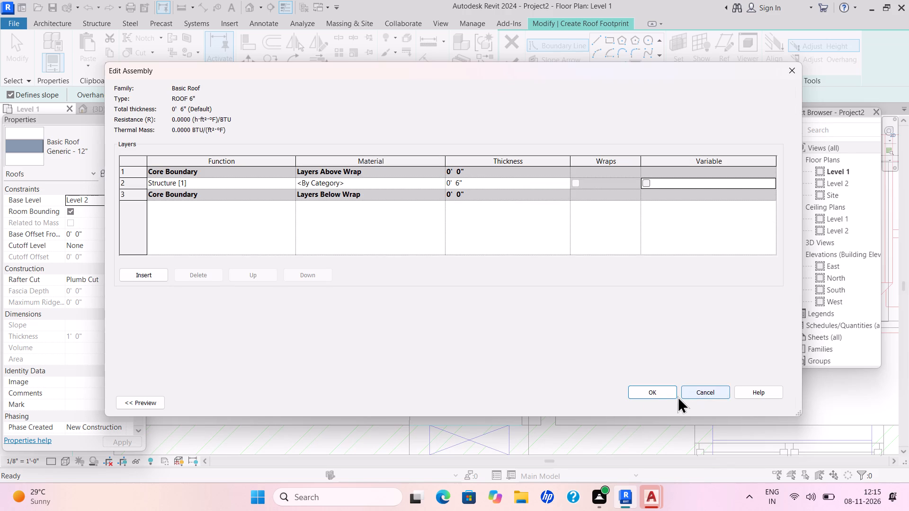
{"action": "left_click", "coordinate": [659, 392]}
{"action": "left_click", "coordinate": [779, 403]}
{"action": "left_click", "coordinate": [647, 402]}
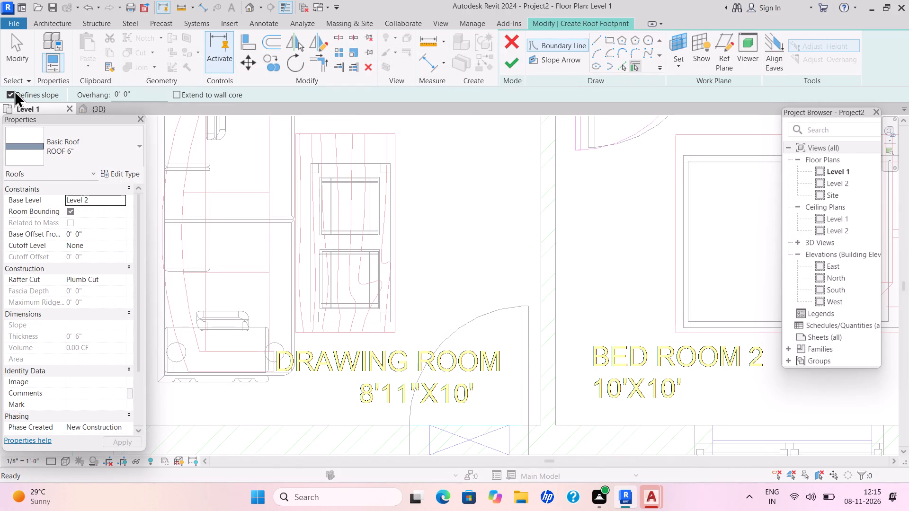
Sketch a rectangular roof boundary without defined slope, offset 3' outward, between opposite outer corners of the 9" exterior walls.
{"action": "left_click", "coordinate": [9, 92]}
{"action": "left_click", "coordinate": [616, 36]}
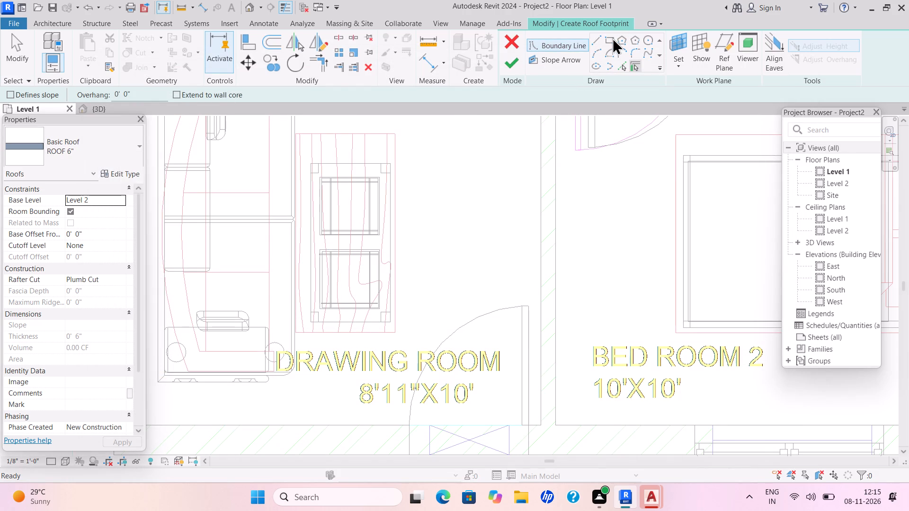
{"action": "left_click", "coordinate": [612, 37]}
{"action": "left_click_drag", "start_coordinate": [169, 96], "coordinate": [117, 102]}
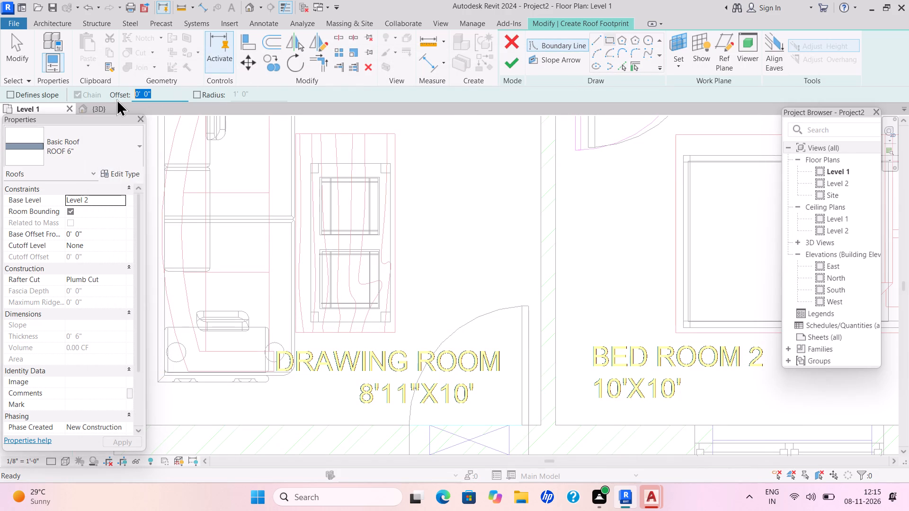
{"action": "key", "text": "BackSpace"}
{"action": "type", "text": "3'"}
{"action": "key", "text": "Return"}
{"action": "left_click", "coordinate": [609, 39]}
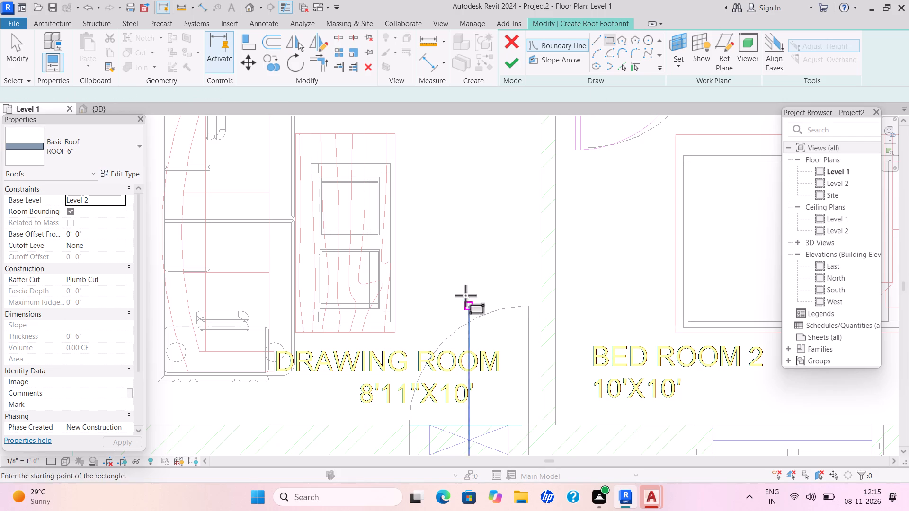
{"action": "scroll", "coordinate": [337, 239], "scroll_direction": "up", "scroll_amount": 1}
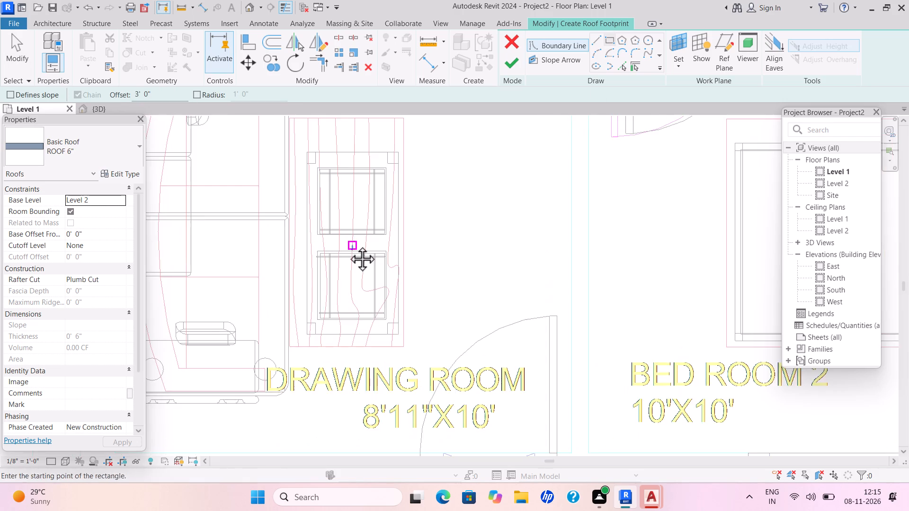
{"action": "middle_click", "coordinate": [348, 245]}
{"action": "scroll", "coordinate": [348, 245], "scroll_direction": "down", "scroll_amount": 1}
{"action": "scroll", "coordinate": [348, 245], "scroll_direction": "up", "scroll_amount": 2}
{"action": "scroll", "coordinate": [349, 245], "scroll_direction": "down", "scroll_amount": 1}
{"action": "scroll", "coordinate": [349, 245], "scroll_direction": "up", "scroll_amount": 3}
{"action": "scroll", "coordinate": [351, 245], "scroll_direction": "down", "scroll_amount": 4}
{"action": "scroll", "coordinate": [352, 245], "scroll_direction": "up", "scroll_amount": 1}
{"action": "scroll", "coordinate": [352, 245], "scroll_direction": "down", "scroll_amount": 1}
{"action": "middle_click", "coordinate": [352, 245]}
{"action": "scroll", "coordinate": [353, 245], "scroll_direction": "up", "scroll_amount": 1}
{"action": "scroll", "coordinate": [353, 245], "scroll_direction": "down", "scroll_amount": 1}
{"action": "scroll", "coordinate": [353, 245], "scroll_direction": "up", "scroll_amount": 1}
{"action": "scroll", "coordinate": [353, 246], "scroll_direction": "down", "scroll_amount": 1}
{"action": "scroll", "coordinate": [353, 246], "scroll_direction": "up", "scroll_amount": 1}
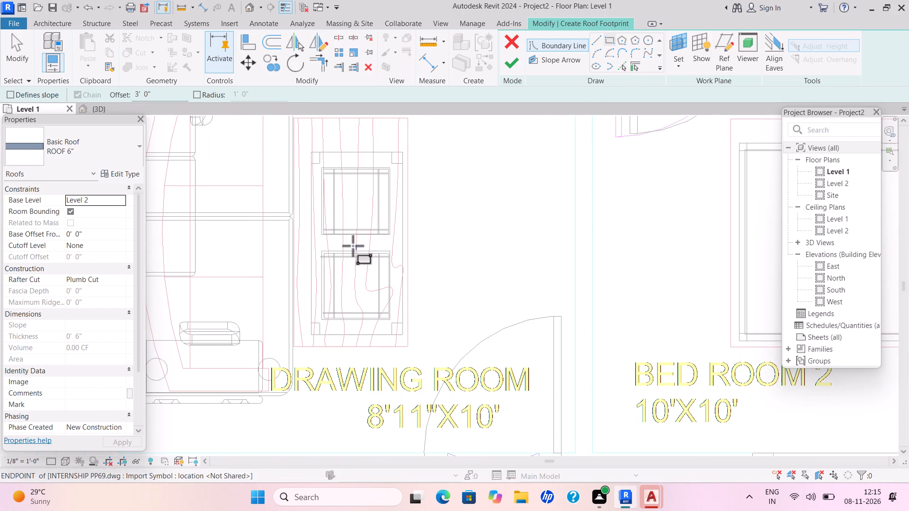
{"action": "scroll", "coordinate": [353, 246], "scroll_direction": "down", "scroll_amount": 1}
{"action": "scroll", "coordinate": [353, 246], "scroll_direction": "up", "scroll_amount": 1}
{"action": "scroll", "coordinate": [352, 245], "scroll_direction": "down", "scroll_amount": 5}
{"action": "scroll", "coordinate": [352, 245], "scroll_direction": "up", "scroll_amount": 1}
{"action": "scroll", "coordinate": [352, 245], "scroll_direction": "down", "scroll_amount": 2}
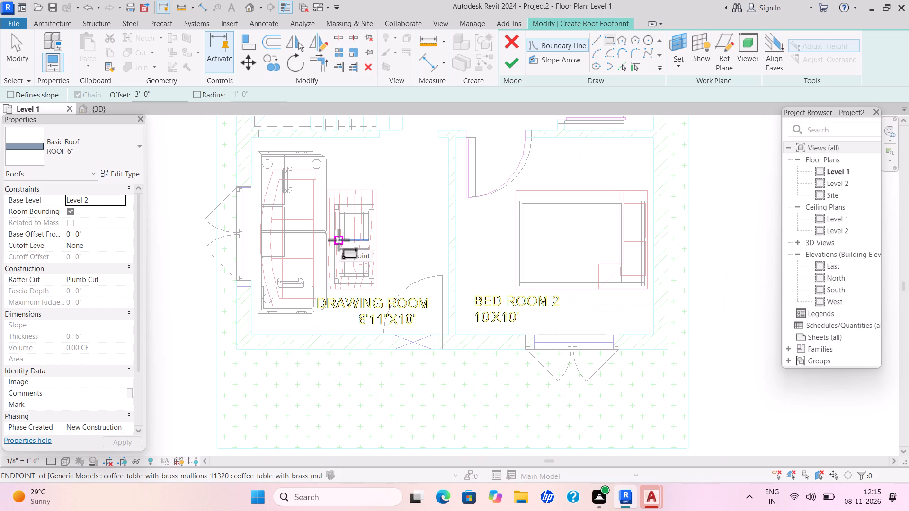
{"action": "scroll", "coordinate": [211, 267], "scroll_direction": "down", "scroll_amount": 1}
{"action": "scroll", "coordinate": [212, 267], "scroll_direction": "up", "scroll_amount": 2}
{"action": "scroll", "coordinate": [255, 246], "scroll_direction": "down", "scroll_amount": 1}
{"action": "scroll", "coordinate": [260, 246], "scroll_direction": "up", "scroll_amount": 1}
{"action": "scroll", "coordinate": [261, 246], "scroll_direction": "down", "scroll_amount": 1}
{"action": "scroll", "coordinate": [266, 246], "scroll_direction": "up", "scroll_amount": 2}
{"action": "scroll", "coordinate": [285, 248], "scroll_direction": "down", "scroll_amount": 1}
{"action": "scroll", "coordinate": [285, 248], "scroll_direction": "up", "scroll_amount": 1}
{"action": "scroll", "coordinate": [285, 248], "scroll_direction": "down", "scroll_amount": 1}
{"action": "scroll", "coordinate": [285, 248], "scroll_direction": "up", "scroll_amount": 1}
{"action": "scroll", "coordinate": [285, 248], "scroll_direction": "down", "scroll_amount": 3}
{"action": "scroll", "coordinate": [285, 248], "scroll_direction": "up", "scroll_amount": 1}
{"action": "middle_click_drag", "start_coordinate": [393, 227], "coordinate": [435, 391]}
{"action": "middle_click_drag", "start_coordinate": [437, 212], "coordinate": [415, 408]}
{"action": "scroll", "coordinate": [421, 279], "scroll_direction": "down", "scroll_amount": 1}
{"action": "scroll", "coordinate": [408, 356], "scroll_direction": "up", "scroll_amount": 1}
{"action": "scroll", "coordinate": [406, 383], "scroll_direction": "down", "scroll_amount": 1}
{"action": "scroll", "coordinate": [408, 413], "scroll_direction": "up", "scroll_amount": 1}
{"action": "scroll", "coordinate": [410, 419], "scroll_direction": "down", "scroll_amount": 1}
{"action": "scroll", "coordinate": [413, 420], "scroll_direction": "up", "scroll_amount": 2}
{"action": "scroll", "coordinate": [414, 420], "scroll_direction": "down", "scroll_amount": 1}
{"action": "scroll", "coordinate": [415, 420], "scroll_direction": "up", "scroll_amount": 3}
{"action": "scroll", "coordinate": [414, 398], "scroll_direction": "down", "scroll_amount": 2}
{"action": "scroll", "coordinate": [411, 383], "scroll_direction": "up", "scroll_amount": 1}
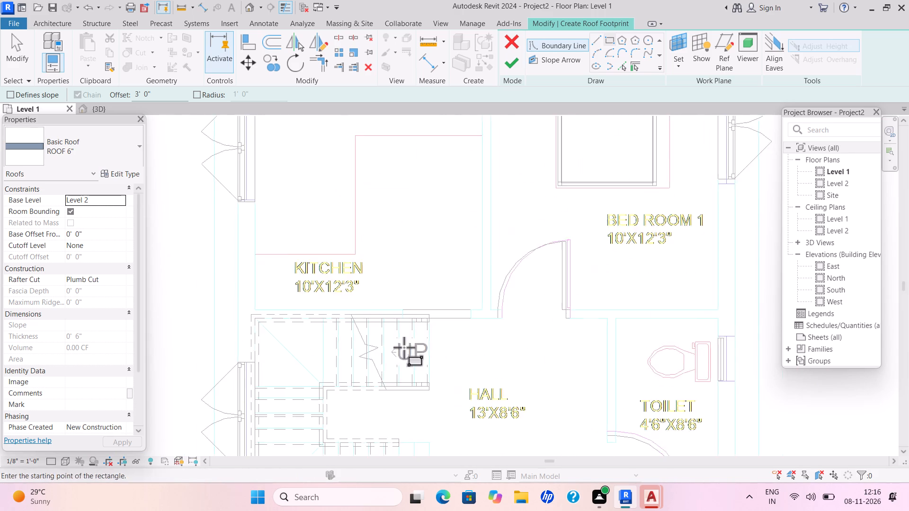
{"action": "scroll", "coordinate": [398, 193], "scroll_direction": "down", "scroll_amount": 3}
{"action": "middle_click_drag", "start_coordinate": [401, 205], "coordinate": [443, 401]}
{"action": "scroll", "coordinate": [414, 268], "scroll_direction": "up", "scroll_amount": 2}
{"action": "scroll", "coordinate": [425, 320], "scroll_direction": "down", "scroll_amount": 1}
{"action": "scroll", "coordinate": [433, 355], "scroll_direction": "up", "scroll_amount": 2}
{"action": "scroll", "coordinate": [443, 400], "scroll_direction": "down", "scroll_amount": 1}
{"action": "left_click_drag", "start_coordinate": [278, 169], "coordinate": [286, 176]}
{"action": "scroll", "coordinate": [641, 395], "scroll_direction": "up", "scroll_amount": 1}
{"action": "middle_click_drag", "start_coordinate": [637, 392], "coordinate": [471, 105]}
{"action": "scroll", "coordinate": [594, 326], "scroll_direction": "down", "scroll_amount": 1}
{"action": "scroll", "coordinate": [592, 324], "scroll_direction": "up", "scroll_amount": 5}
{"action": "scroll", "coordinate": [471, 104], "scroll_direction": "down", "scroll_amount": 1}
{"action": "scroll", "coordinate": [470, 104], "scroll_direction": "up", "scroll_amount": 1}
{"action": "scroll", "coordinate": [630, 398], "scroll_direction": "up", "scroll_amount": 3}
{"action": "middle_click_drag", "start_coordinate": [630, 398], "coordinate": [578, 162]}
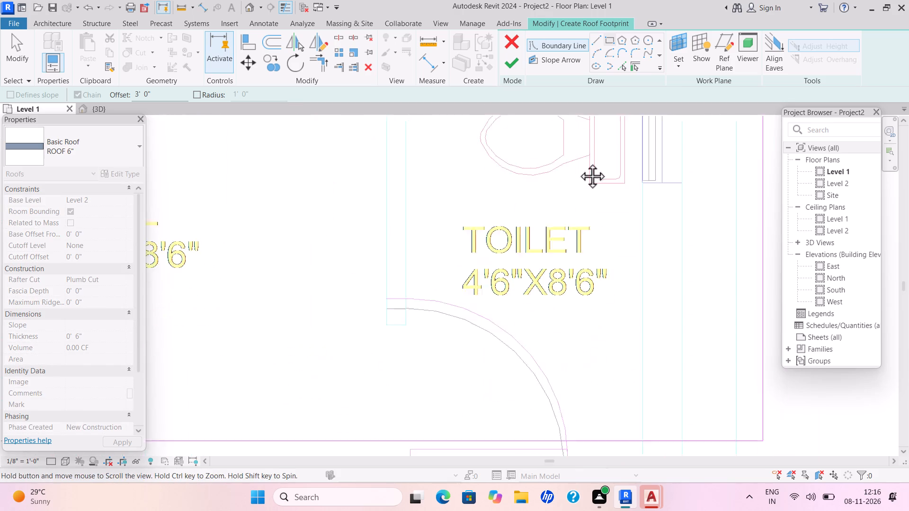
{"action": "middle_click_drag", "start_coordinate": [578, 162], "coordinate": [569, 91]}
{"action": "middle_click_drag", "start_coordinate": [685, 373], "coordinate": [652, 119]}
{"action": "scroll", "coordinate": [683, 370], "scroll_direction": "up", "scroll_amount": 1}
{"action": "scroll", "coordinate": [682, 369], "scroll_direction": "down", "scroll_amount": 1}
{"action": "scroll", "coordinate": [682, 365], "scroll_direction": "up", "scroll_amount": 1}
{"action": "scroll", "coordinate": [681, 358], "scroll_direction": "down", "scroll_amount": 2}
{"action": "scroll", "coordinate": [668, 301], "scroll_direction": "up", "scroll_amount": 1}
{"action": "scroll", "coordinate": [664, 288], "scroll_direction": "down", "scroll_amount": 1}
{"action": "scroll", "coordinate": [662, 279], "scroll_direction": "up", "scroll_amount": 1}
{"action": "scroll", "coordinate": [655, 243], "scroll_direction": "down", "scroll_amount": 1}
{"action": "scroll", "coordinate": [651, 205], "scroll_direction": "up", "scroll_amount": 1}
{"action": "scroll", "coordinate": [649, 165], "scroll_direction": "down", "scroll_amount": 1}
{"action": "scroll", "coordinate": [649, 158], "scroll_direction": "up", "scroll_amount": 3}
{"action": "scroll", "coordinate": [652, 119], "scroll_direction": "down", "scroll_amount": 1}
{"action": "scroll", "coordinate": [600, 378], "scroll_direction": "up", "scroll_amount": 1}
{"action": "middle_click_drag", "start_coordinate": [600, 378], "coordinate": [606, 141]}
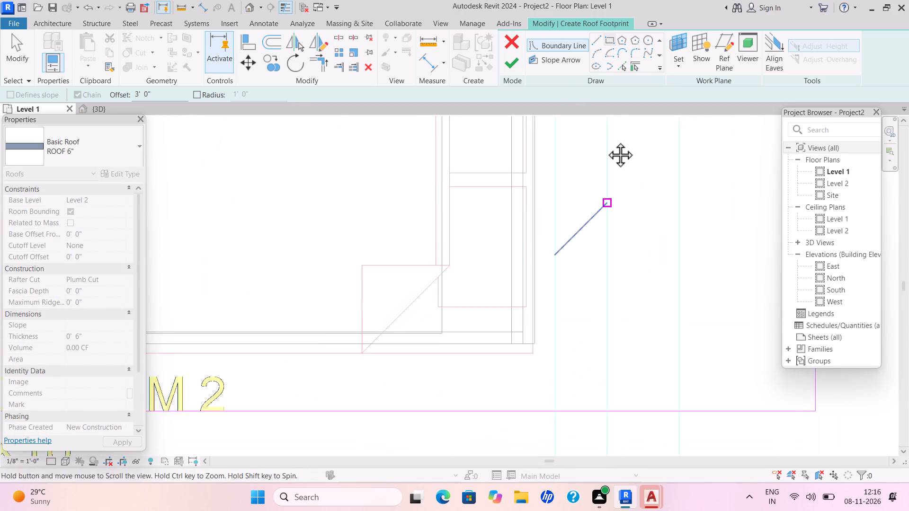
{"action": "middle_click_drag", "start_coordinate": [606, 141], "coordinate": [610, 120]}
{"action": "middle_click_drag", "start_coordinate": [590, 410], "coordinate": [606, 113]}
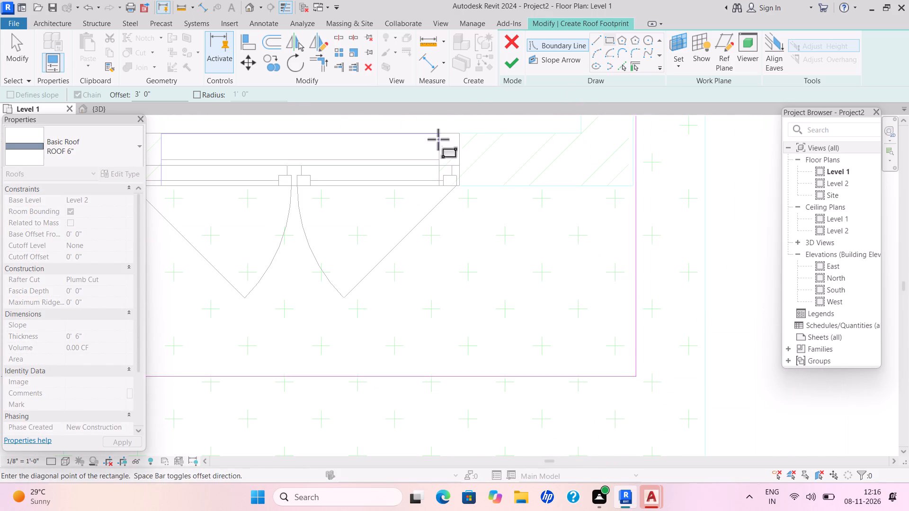
{"action": "scroll", "coordinate": [474, 297], "scroll_direction": "up", "scroll_amount": 1}
{"action": "middle_click_drag", "start_coordinate": [474, 298], "coordinate": [617, 301]}
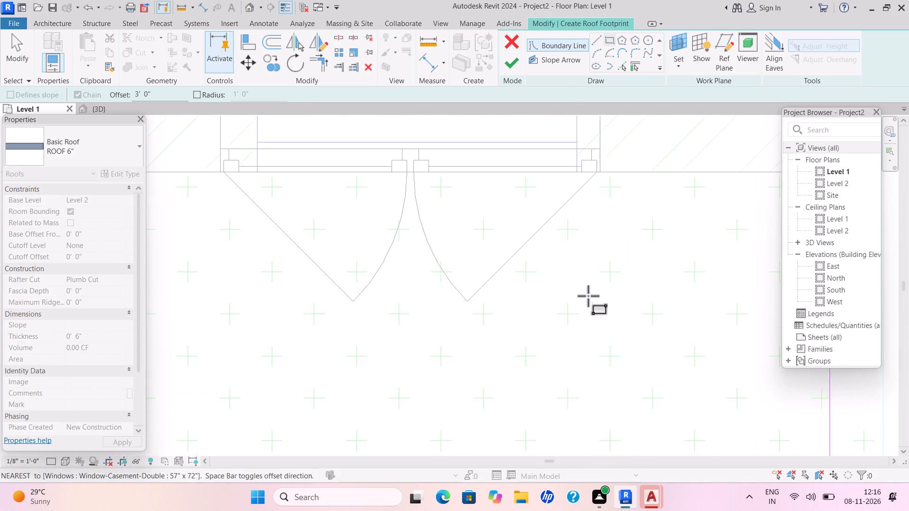
{"action": "scroll", "coordinate": [585, 298], "scroll_direction": "up", "scroll_amount": 1}
{"action": "scroll", "coordinate": [585, 298], "scroll_direction": "down", "scroll_amount": 2}
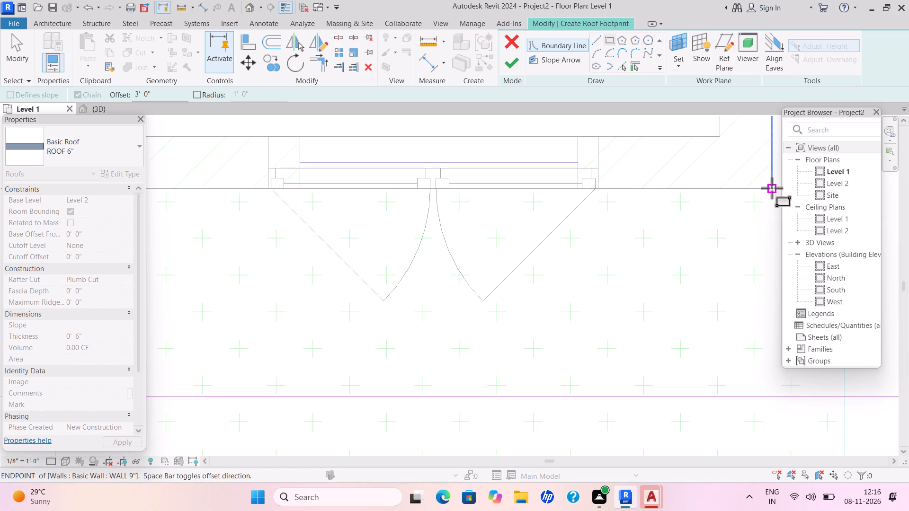
{"action": "left_click", "coordinate": [772, 188]}
Finish the roof footprint and attach the highlighted walls to the roof.
{"action": "left_click", "coordinate": [509, 66]}
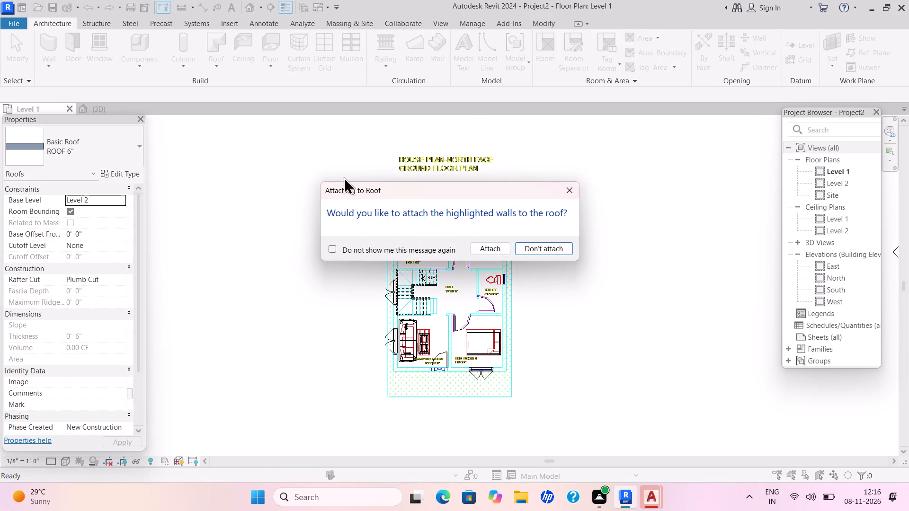
{"action": "left_click", "coordinate": [502, 246]}
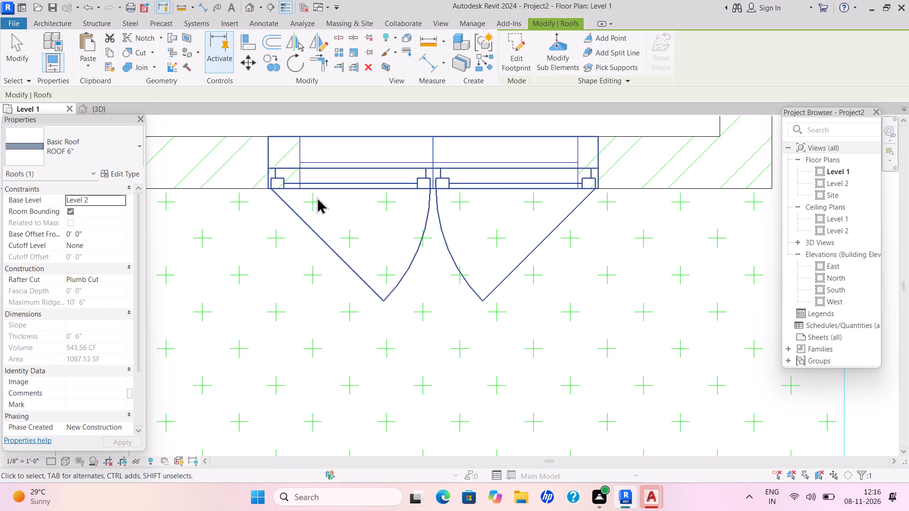
Switch to the 3D view to check the house with its new roof, and clear the selection.
{"action": "left_click", "coordinate": [122, 106]}
{"action": "left_click", "coordinate": [530, 253]}
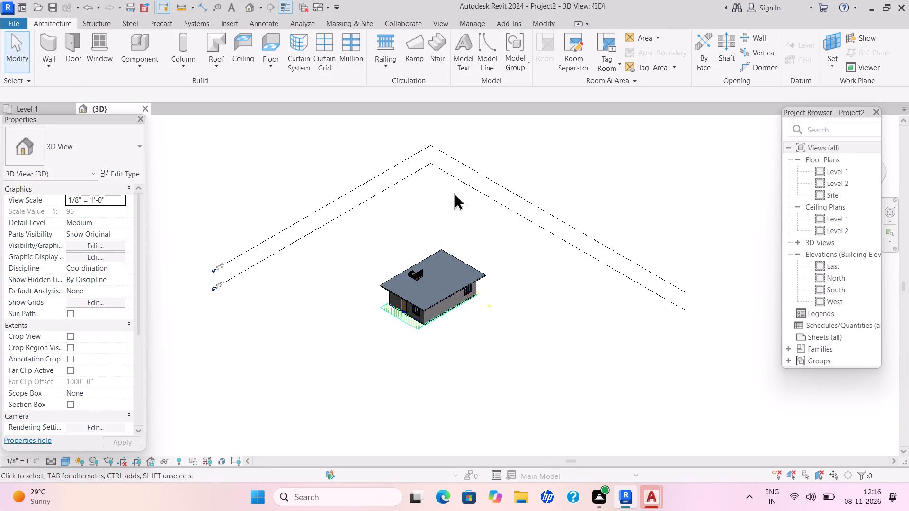
Return to the Level 1 floor plan and examine the Bed Room 2 window and the adjoining Drawing Room area.
{"action": "left_click", "coordinate": [33, 108]}
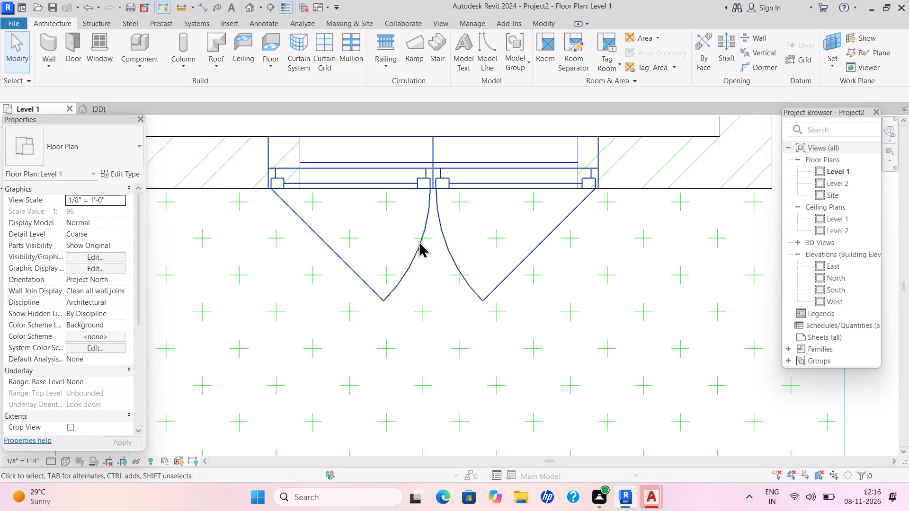
{"action": "scroll", "coordinate": [420, 242], "scroll_direction": "up", "scroll_amount": 2}
{"action": "scroll", "coordinate": [425, 247], "scroll_direction": "down", "scroll_amount": 1}
{"action": "scroll", "coordinate": [441, 247], "scroll_direction": "up", "scroll_amount": 2}
{"action": "scroll", "coordinate": [441, 247], "scroll_direction": "down", "scroll_amount": 1}
{"action": "scroll", "coordinate": [445, 235], "scroll_direction": "up", "scroll_amount": 2}
{"action": "scroll", "coordinate": [445, 235], "scroll_direction": "down", "scroll_amount": 1}
{"action": "scroll", "coordinate": [445, 235], "scroll_direction": "up", "scroll_amount": 1}
{"action": "scroll", "coordinate": [445, 235], "scroll_direction": "down", "scroll_amount": 2}
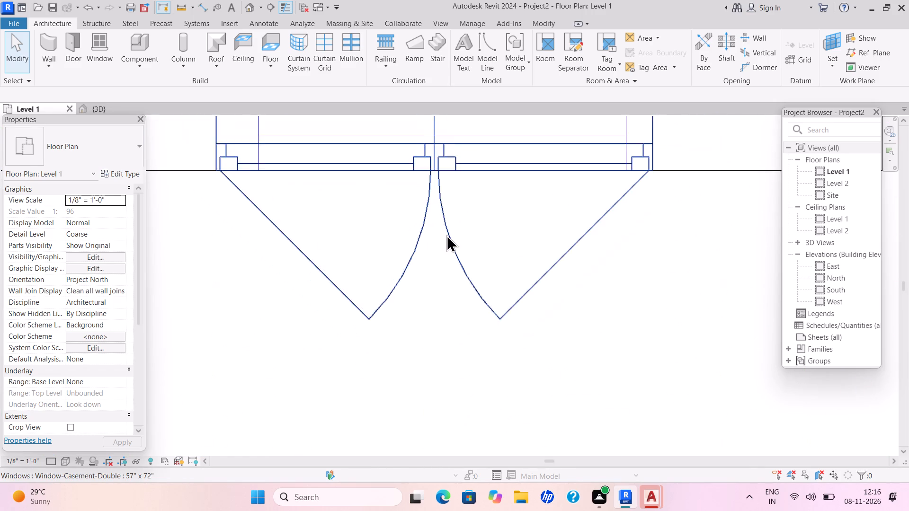
{"action": "scroll", "coordinate": [446, 235], "scroll_direction": "down", "scroll_amount": 1}
{"action": "scroll", "coordinate": [447, 235], "scroll_direction": "up", "scroll_amount": 2}
{"action": "scroll", "coordinate": [458, 229], "scroll_direction": "down", "scroll_amount": 2}
{"action": "scroll", "coordinate": [459, 232], "scroll_direction": "up", "scroll_amount": 1}
{"action": "scroll", "coordinate": [459, 232], "scroll_direction": "down", "scroll_amount": 1}
{"action": "scroll", "coordinate": [459, 232], "scroll_direction": "up", "scroll_amount": 2}
{"action": "scroll", "coordinate": [460, 232], "scroll_direction": "down", "scroll_amount": 1}
{"action": "scroll", "coordinate": [460, 232], "scroll_direction": "up", "scroll_amount": 1}
{"action": "scroll", "coordinate": [463, 236], "scroll_direction": "down", "scroll_amount": 1}
{"action": "scroll", "coordinate": [463, 237], "scroll_direction": "up", "scroll_amount": 1}
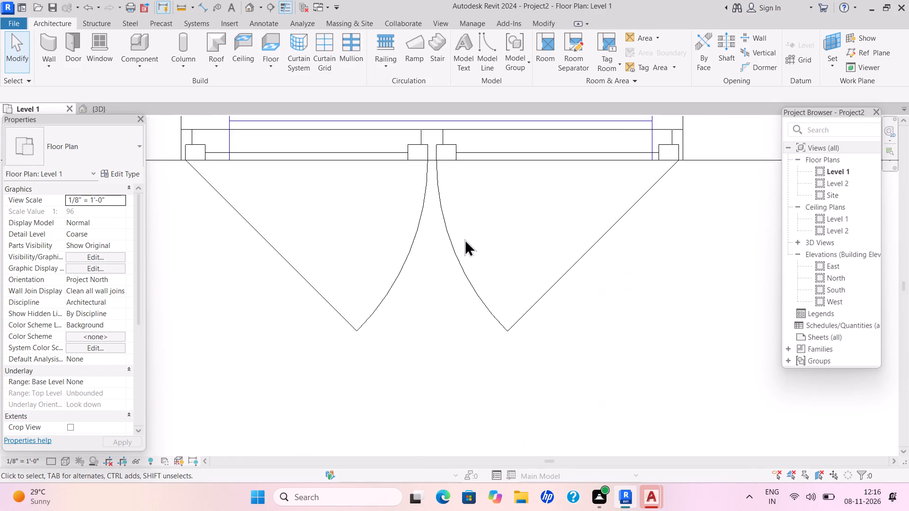
{"action": "scroll", "coordinate": [464, 239], "scroll_direction": "down", "scroll_amount": 1}
{"action": "scroll", "coordinate": [464, 239], "scroll_direction": "up", "scroll_amount": 2}
{"action": "scroll", "coordinate": [465, 240], "scroll_direction": "down", "scroll_amount": 1}
{"action": "scroll", "coordinate": [465, 240], "scroll_direction": "up", "scroll_amount": 1}
{"action": "scroll", "coordinate": [465, 240], "scroll_direction": "down", "scroll_amount": 2}
{"action": "scroll", "coordinate": [468, 240], "scroll_direction": "up", "scroll_amount": 1}
{"action": "scroll", "coordinate": [468, 240], "scroll_direction": "down", "scroll_amount": 4}
{"action": "middle_click_drag", "start_coordinate": [474, 250], "coordinate": [489, 299]}
{"action": "scroll", "coordinate": [478, 257], "scroll_direction": "up", "scroll_amount": 3}
{"action": "scroll", "coordinate": [486, 291], "scroll_direction": "down", "scroll_amount": 1}
{"action": "scroll", "coordinate": [486, 291], "scroll_direction": "up", "scroll_amount": 1}
{"action": "scroll", "coordinate": [486, 295], "scroll_direction": "down", "scroll_amount": 1}
{"action": "scroll", "coordinate": [486, 296], "scroll_direction": "up", "scroll_amount": 1}
{"action": "scroll", "coordinate": [486, 296], "scroll_direction": "down", "scroll_amount": 2}
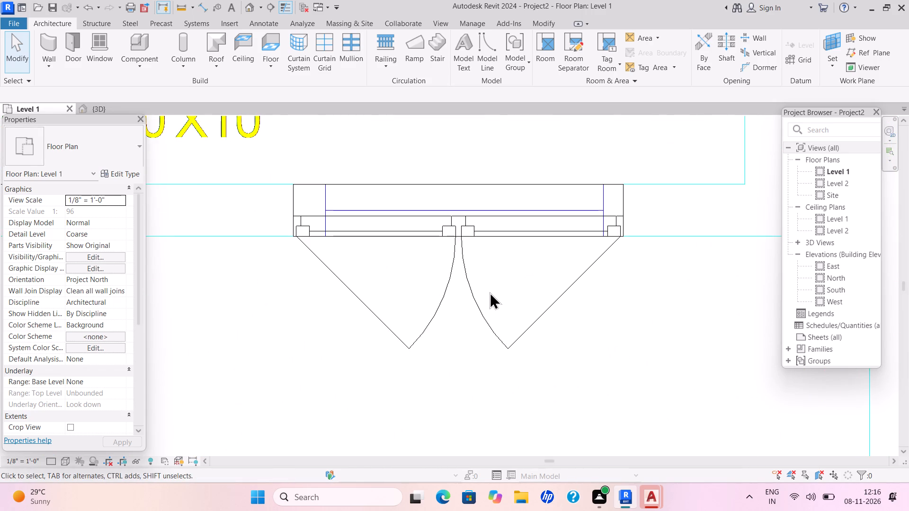
{"action": "scroll", "coordinate": [490, 290], "scroll_direction": "down", "scroll_amount": 1}
{"action": "scroll", "coordinate": [490, 290], "scroll_direction": "up", "scroll_amount": 1}
{"action": "scroll", "coordinate": [490, 290], "scroll_direction": "down", "scroll_amount": 2}
{"action": "scroll", "coordinate": [491, 285], "scroll_direction": "up", "scroll_amount": 1}
{"action": "scroll", "coordinate": [491, 285], "scroll_direction": "down", "scroll_amount": 1}
{"action": "scroll", "coordinate": [491, 285], "scroll_direction": "up", "scroll_amount": 2}
{"action": "scroll", "coordinate": [491, 285], "scroll_direction": "down", "scroll_amount": 1}
{"action": "scroll", "coordinate": [491, 285], "scroll_direction": "up", "scroll_amount": 1}
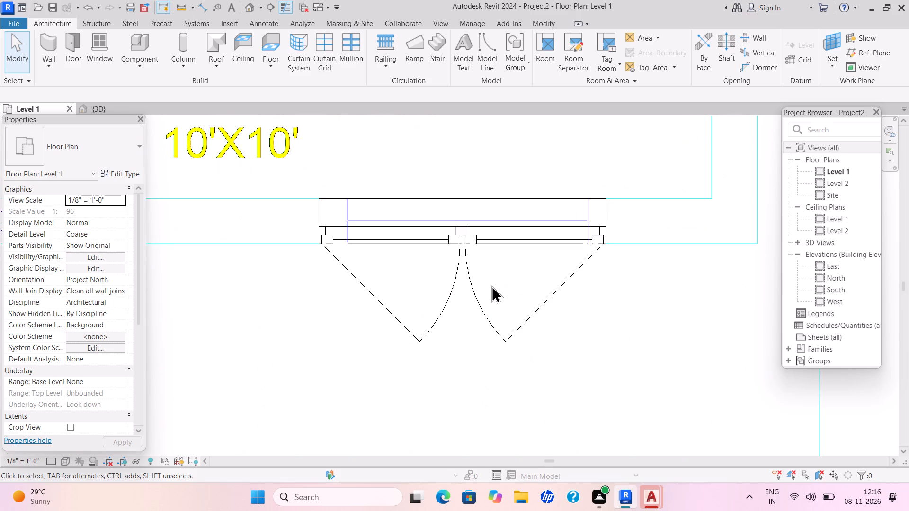
{"action": "scroll", "coordinate": [499, 284], "scroll_direction": "down", "scroll_amount": 1}
{"action": "scroll", "coordinate": [499, 284], "scroll_direction": "up", "scroll_amount": 1}
{"action": "scroll", "coordinate": [499, 284], "scroll_direction": "down", "scroll_amount": 1}
{"action": "scroll", "coordinate": [499, 283], "scroll_direction": "up", "scroll_amount": 1}
{"action": "scroll", "coordinate": [499, 283], "scroll_direction": "down", "scroll_amount": 3}
{"action": "scroll", "coordinate": [499, 283], "scroll_direction": "up", "scroll_amount": 1}
{"action": "scroll", "coordinate": [502, 279], "scroll_direction": "down", "scroll_amount": 1}
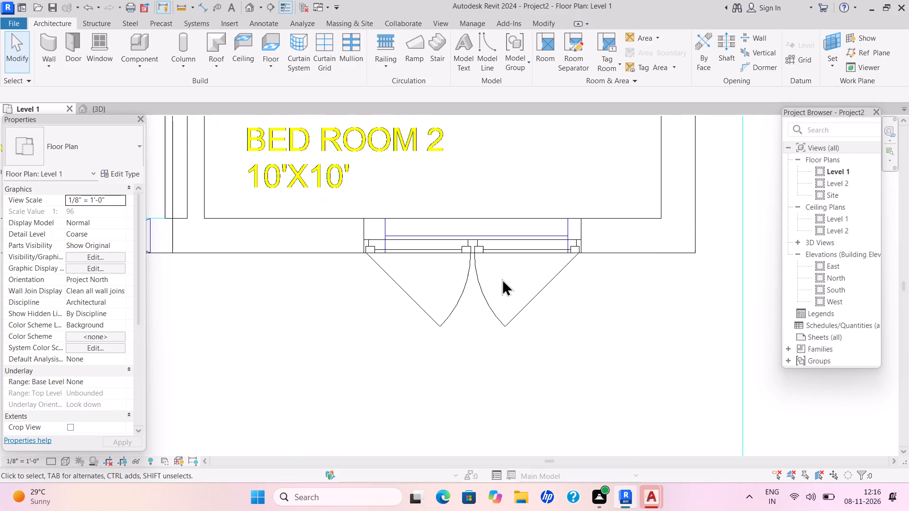
{"action": "scroll", "coordinate": [502, 279], "scroll_direction": "down", "scroll_amount": 1}
{"action": "scroll", "coordinate": [502, 279], "scroll_direction": "up", "scroll_amount": 1}
{"action": "scroll", "coordinate": [502, 279], "scroll_direction": "down", "scroll_amount": 1}
{"action": "scroll", "coordinate": [502, 279], "scroll_direction": "up", "scroll_amount": 2}
{"action": "scroll", "coordinate": [503, 279], "scroll_direction": "down", "scroll_amount": 4}
{"action": "scroll", "coordinate": [503, 279], "scroll_direction": "up", "scroll_amount": 1}
{"action": "scroll", "coordinate": [503, 279], "scroll_direction": "down", "scroll_amount": 3}
{"action": "scroll", "coordinate": [505, 279], "scroll_direction": "up", "scroll_amount": 1}
{"action": "scroll", "coordinate": [505, 279], "scroll_direction": "down", "scroll_amount": 1}
{"action": "scroll", "coordinate": [505, 279], "scroll_direction": "up", "scroll_amount": 1}
{"action": "scroll", "coordinate": [505, 279], "scroll_direction": "down", "scroll_amount": 3}
{"action": "scroll", "coordinate": [498, 287], "scroll_direction": "up", "scroll_amount": 1}
{"action": "middle_click_drag", "start_coordinate": [499, 287], "coordinate": [515, 301]}
{"action": "scroll", "coordinate": [511, 300], "scroll_direction": "down", "scroll_amount": 1}
{"action": "middle_click_drag", "start_coordinate": [473, 310], "coordinate": [482, 357]}
{"action": "scroll", "coordinate": [480, 355], "scroll_direction": "down", "scroll_amount": 2}
{"action": "scroll", "coordinate": [497, 332], "scroll_direction": "up", "scroll_amount": 2}
{"action": "middle_click_drag", "start_coordinate": [499, 334], "coordinate": [500, 345]}
{"action": "scroll", "coordinate": [500, 339], "scroll_direction": "down", "scroll_amount": 1}
{"action": "scroll", "coordinate": [500, 344], "scroll_direction": "up", "scroll_amount": 2}
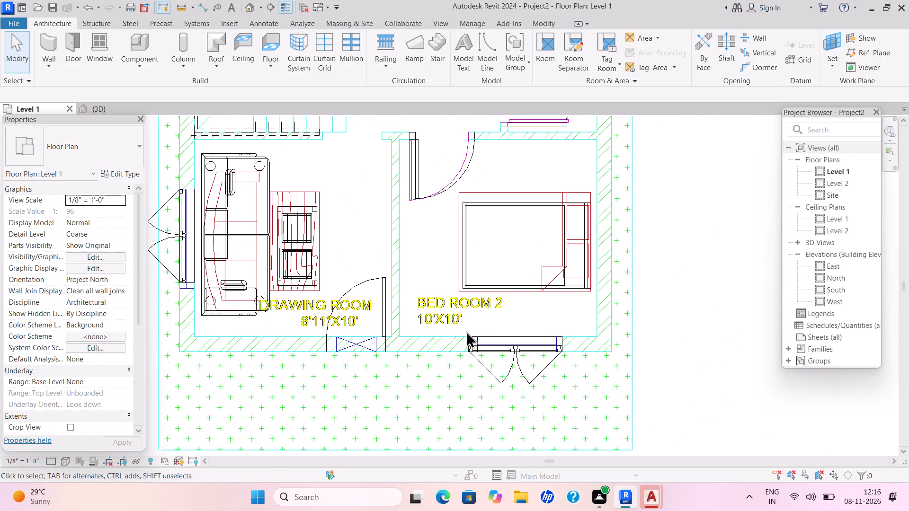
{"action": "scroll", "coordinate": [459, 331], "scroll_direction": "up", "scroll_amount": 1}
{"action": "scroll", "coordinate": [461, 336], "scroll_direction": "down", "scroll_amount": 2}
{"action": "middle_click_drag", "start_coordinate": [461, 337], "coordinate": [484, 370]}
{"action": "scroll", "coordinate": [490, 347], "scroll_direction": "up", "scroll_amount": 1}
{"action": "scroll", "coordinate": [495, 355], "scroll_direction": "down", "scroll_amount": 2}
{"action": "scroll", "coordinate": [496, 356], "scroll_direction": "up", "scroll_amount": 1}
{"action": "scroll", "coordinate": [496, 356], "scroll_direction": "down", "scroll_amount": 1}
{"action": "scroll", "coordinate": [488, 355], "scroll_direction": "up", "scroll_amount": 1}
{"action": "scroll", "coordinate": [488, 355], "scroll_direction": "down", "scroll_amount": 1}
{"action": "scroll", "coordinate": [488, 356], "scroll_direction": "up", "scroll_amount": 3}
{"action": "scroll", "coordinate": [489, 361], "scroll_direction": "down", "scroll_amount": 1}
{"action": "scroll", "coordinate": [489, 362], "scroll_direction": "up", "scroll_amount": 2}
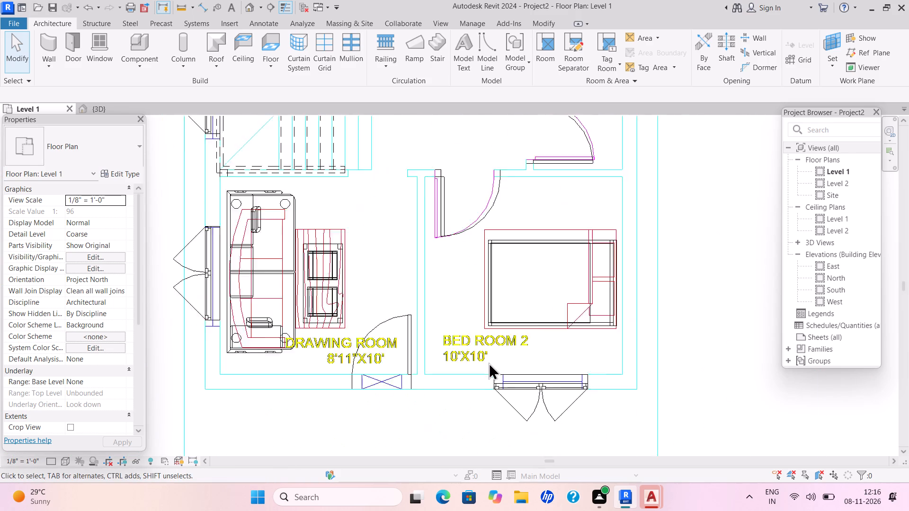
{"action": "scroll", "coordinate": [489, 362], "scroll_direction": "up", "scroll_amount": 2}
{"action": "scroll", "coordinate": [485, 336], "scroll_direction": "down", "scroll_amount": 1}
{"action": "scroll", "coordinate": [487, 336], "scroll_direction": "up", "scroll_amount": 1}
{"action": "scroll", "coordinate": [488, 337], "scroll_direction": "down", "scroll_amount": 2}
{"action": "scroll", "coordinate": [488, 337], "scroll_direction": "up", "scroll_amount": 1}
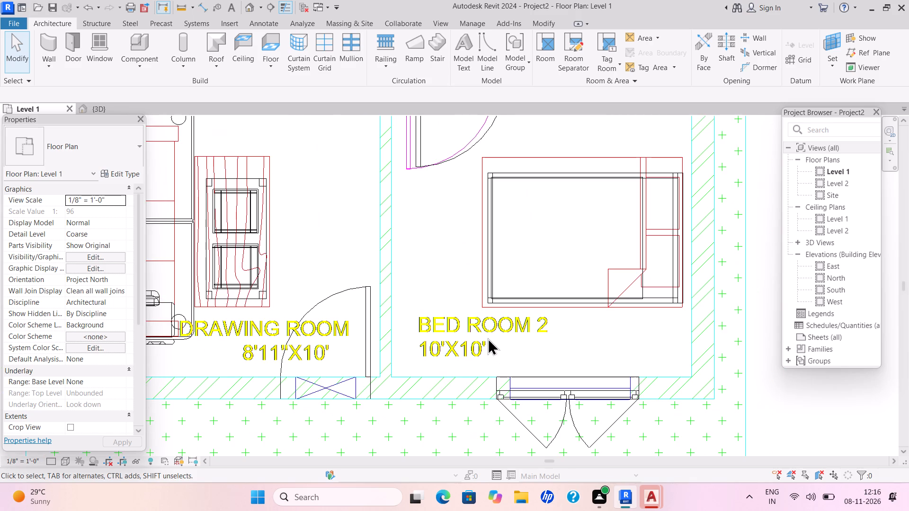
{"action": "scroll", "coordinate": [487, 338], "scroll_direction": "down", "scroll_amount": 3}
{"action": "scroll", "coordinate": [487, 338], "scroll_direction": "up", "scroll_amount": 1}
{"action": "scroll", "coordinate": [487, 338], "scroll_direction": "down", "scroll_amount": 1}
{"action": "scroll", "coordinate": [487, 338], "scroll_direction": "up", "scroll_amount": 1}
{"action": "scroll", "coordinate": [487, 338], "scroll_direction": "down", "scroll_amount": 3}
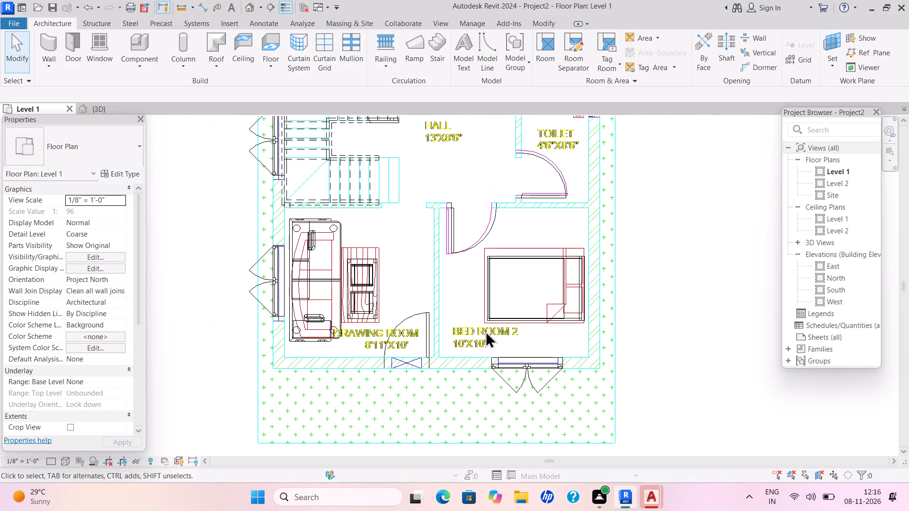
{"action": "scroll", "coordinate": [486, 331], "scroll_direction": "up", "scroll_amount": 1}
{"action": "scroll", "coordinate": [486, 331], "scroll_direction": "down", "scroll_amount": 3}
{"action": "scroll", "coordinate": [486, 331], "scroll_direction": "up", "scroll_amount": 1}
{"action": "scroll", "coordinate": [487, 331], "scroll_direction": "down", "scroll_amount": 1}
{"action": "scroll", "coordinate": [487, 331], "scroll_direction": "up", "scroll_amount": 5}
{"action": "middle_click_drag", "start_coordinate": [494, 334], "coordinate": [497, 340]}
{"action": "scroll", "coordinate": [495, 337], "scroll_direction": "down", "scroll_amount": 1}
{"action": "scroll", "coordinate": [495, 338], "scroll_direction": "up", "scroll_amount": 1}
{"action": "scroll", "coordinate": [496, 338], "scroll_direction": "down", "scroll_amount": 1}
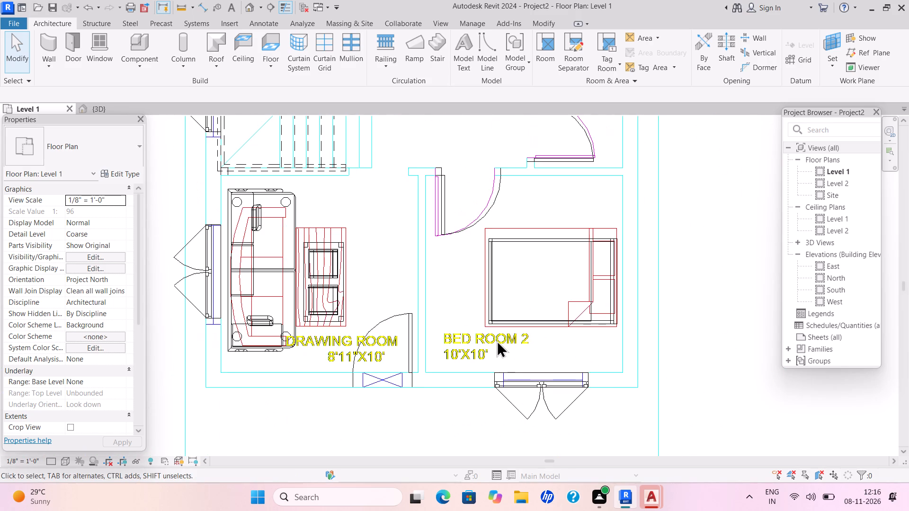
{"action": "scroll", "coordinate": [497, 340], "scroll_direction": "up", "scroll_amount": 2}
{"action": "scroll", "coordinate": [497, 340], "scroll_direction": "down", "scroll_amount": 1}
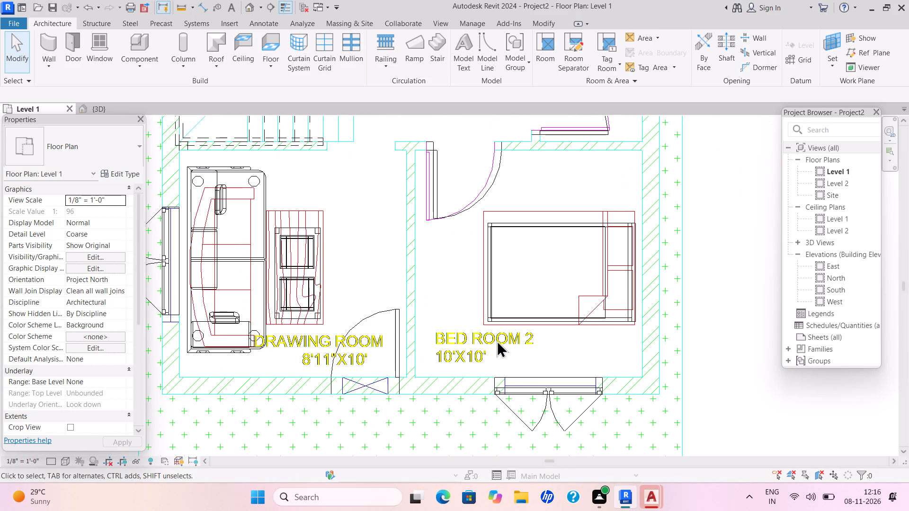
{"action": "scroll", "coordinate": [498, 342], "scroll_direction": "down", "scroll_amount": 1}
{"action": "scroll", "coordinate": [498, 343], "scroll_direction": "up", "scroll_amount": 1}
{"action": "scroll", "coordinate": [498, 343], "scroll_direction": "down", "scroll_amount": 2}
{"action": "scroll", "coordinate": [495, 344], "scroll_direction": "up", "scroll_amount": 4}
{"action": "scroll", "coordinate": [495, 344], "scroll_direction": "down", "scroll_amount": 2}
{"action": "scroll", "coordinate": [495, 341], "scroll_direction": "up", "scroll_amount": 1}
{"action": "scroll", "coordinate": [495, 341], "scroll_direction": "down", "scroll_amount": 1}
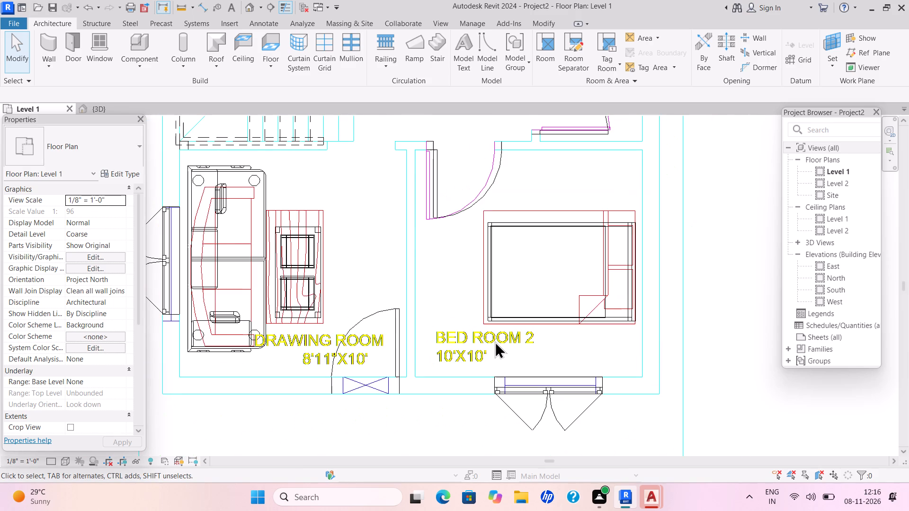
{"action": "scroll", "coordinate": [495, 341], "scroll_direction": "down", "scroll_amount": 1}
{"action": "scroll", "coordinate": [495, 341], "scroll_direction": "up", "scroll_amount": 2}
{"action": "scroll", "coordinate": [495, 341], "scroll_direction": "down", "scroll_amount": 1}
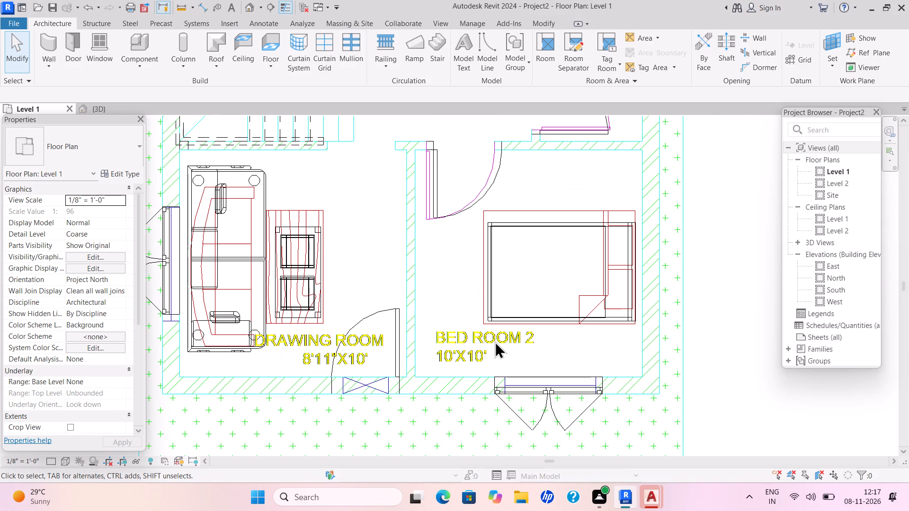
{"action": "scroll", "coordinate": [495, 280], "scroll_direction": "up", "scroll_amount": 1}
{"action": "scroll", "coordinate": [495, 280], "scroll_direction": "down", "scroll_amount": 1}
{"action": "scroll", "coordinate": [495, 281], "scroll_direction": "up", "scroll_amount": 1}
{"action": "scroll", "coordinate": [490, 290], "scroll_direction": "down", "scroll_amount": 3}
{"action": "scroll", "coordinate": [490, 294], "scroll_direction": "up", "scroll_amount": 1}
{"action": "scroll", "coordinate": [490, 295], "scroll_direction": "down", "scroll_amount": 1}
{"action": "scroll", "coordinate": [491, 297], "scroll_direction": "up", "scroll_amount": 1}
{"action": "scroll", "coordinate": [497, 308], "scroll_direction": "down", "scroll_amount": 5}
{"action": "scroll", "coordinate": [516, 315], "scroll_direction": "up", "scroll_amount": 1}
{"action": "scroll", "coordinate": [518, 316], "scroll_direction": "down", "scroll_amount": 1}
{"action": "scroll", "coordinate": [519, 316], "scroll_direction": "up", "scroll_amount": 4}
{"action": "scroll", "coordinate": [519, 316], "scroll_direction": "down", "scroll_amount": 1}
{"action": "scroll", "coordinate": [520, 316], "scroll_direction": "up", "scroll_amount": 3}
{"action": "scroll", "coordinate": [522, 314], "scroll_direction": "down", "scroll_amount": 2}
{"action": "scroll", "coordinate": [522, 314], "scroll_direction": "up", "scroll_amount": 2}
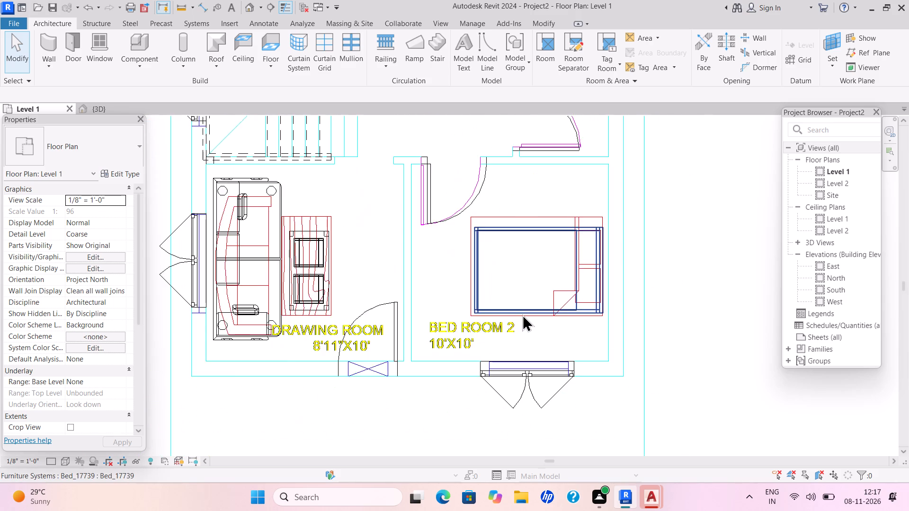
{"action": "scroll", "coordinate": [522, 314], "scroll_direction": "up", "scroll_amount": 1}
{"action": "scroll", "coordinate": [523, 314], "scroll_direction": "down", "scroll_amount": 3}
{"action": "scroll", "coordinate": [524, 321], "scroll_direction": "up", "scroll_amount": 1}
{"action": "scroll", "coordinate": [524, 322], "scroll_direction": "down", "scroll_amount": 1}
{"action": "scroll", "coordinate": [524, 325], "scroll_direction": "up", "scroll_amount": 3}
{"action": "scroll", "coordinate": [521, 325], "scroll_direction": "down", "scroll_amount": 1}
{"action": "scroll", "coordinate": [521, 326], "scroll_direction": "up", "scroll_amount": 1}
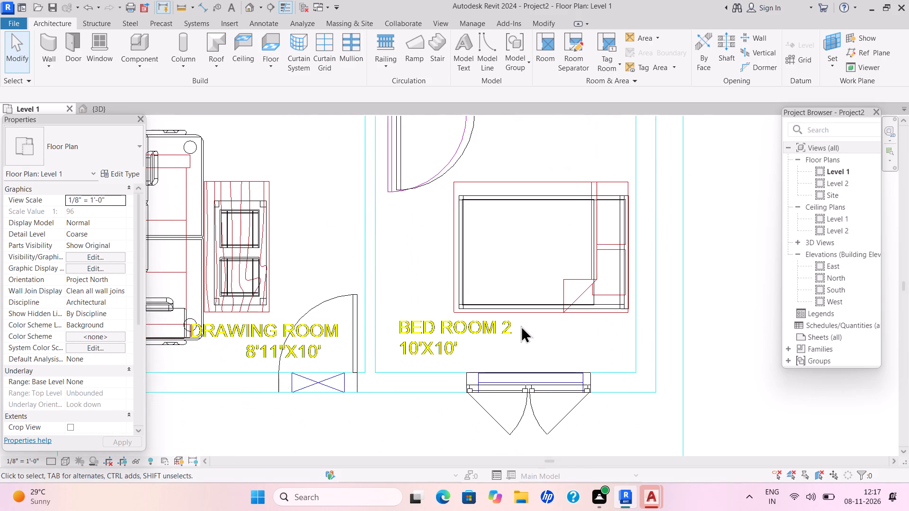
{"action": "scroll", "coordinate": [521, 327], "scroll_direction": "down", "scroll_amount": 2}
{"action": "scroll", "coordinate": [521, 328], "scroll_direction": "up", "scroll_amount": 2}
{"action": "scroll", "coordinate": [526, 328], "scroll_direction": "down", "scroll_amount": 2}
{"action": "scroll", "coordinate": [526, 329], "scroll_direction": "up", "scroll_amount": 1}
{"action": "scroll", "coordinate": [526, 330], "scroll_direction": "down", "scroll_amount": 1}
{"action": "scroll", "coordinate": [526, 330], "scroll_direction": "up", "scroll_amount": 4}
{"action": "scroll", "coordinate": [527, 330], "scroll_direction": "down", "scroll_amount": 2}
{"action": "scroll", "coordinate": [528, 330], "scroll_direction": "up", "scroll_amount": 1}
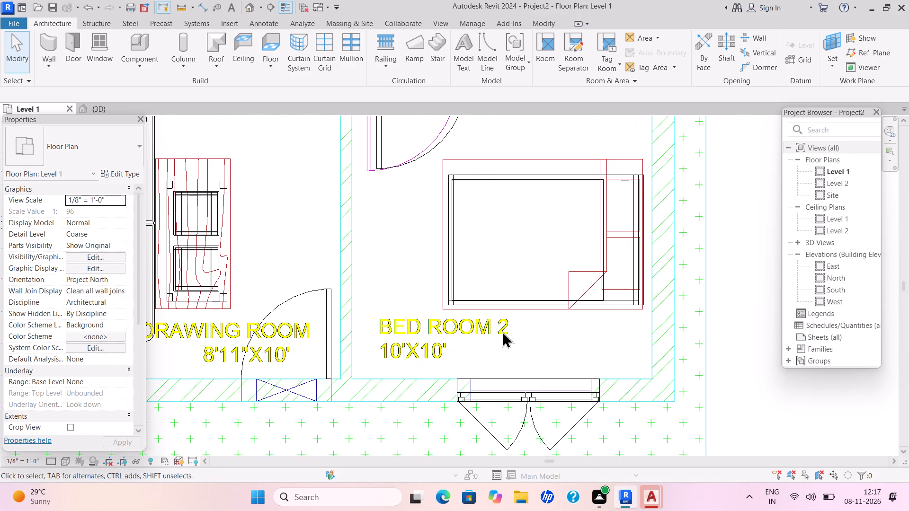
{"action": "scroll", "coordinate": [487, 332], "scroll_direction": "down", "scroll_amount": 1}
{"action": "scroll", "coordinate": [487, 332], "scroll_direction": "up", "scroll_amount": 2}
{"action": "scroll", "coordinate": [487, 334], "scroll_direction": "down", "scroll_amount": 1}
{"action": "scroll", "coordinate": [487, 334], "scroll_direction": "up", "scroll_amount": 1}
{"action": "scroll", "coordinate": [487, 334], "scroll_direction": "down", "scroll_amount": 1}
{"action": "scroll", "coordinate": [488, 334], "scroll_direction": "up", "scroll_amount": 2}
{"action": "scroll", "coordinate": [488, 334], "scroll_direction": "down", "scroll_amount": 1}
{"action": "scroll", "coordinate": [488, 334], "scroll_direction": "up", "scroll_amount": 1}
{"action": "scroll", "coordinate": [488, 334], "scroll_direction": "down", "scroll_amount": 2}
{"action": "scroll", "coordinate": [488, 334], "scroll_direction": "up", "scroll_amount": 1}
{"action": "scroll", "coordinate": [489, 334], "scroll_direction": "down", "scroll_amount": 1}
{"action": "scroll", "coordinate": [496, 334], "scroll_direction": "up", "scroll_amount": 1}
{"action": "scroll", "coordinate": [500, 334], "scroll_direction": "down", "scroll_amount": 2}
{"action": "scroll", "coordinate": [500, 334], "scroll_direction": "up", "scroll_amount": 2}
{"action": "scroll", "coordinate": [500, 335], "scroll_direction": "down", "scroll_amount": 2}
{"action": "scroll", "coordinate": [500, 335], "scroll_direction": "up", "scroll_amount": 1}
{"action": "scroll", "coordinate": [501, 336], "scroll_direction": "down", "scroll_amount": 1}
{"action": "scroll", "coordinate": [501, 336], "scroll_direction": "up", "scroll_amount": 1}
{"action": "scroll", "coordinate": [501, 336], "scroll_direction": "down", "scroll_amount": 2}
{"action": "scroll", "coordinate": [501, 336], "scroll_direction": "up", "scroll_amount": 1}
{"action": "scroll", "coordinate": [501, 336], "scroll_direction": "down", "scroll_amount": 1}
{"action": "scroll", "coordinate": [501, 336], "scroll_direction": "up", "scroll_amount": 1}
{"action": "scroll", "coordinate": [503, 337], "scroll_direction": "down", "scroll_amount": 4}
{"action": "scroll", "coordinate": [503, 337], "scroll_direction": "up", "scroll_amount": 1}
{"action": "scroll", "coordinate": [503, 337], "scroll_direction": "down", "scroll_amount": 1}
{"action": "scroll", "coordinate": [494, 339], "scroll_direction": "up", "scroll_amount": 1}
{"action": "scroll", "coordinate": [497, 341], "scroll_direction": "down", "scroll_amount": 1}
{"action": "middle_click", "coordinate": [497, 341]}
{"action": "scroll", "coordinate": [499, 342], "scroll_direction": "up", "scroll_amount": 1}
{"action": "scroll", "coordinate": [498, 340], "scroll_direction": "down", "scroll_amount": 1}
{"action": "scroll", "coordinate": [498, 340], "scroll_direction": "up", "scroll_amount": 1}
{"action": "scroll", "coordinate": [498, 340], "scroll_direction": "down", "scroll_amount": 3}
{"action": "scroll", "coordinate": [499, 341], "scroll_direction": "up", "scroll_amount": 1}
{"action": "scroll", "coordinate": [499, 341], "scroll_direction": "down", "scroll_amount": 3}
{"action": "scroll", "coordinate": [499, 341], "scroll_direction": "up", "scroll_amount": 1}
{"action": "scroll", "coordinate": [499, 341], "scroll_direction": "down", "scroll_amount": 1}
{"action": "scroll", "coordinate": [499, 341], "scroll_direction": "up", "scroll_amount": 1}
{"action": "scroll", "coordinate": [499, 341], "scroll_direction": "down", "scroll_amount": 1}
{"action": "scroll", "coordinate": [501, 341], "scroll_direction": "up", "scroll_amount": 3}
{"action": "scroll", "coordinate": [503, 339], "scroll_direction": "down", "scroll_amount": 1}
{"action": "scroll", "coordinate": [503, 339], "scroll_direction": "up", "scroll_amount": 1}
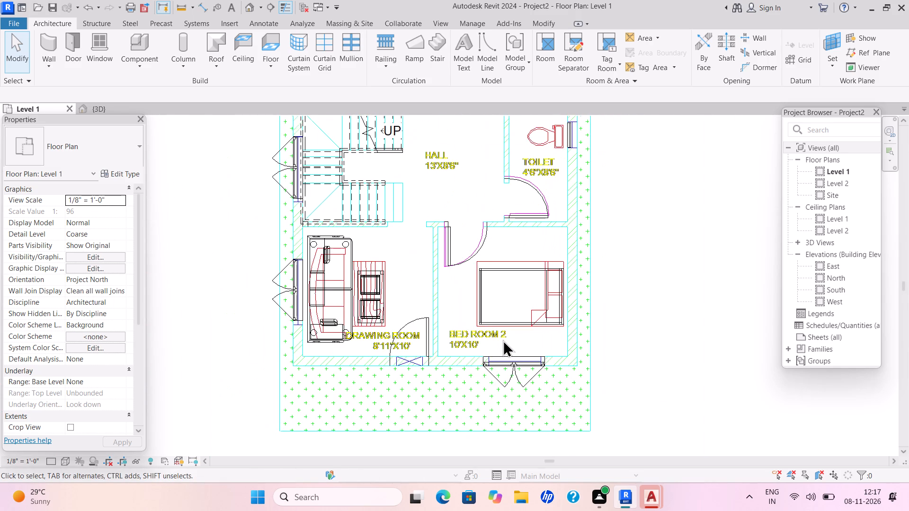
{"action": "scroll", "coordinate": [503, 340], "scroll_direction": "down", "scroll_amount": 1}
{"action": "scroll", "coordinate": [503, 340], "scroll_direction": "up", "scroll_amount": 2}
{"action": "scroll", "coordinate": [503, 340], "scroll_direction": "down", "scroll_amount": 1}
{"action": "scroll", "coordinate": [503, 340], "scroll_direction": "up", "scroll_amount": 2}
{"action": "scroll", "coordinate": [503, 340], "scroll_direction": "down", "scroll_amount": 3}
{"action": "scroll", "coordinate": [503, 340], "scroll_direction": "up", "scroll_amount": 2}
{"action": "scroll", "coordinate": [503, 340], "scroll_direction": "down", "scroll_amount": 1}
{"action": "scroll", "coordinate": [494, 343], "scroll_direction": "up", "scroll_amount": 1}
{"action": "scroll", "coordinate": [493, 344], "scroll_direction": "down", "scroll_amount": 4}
Start a rectangular sketched-path railing of type Handrail - Rectangular, with base level Level 2 and base offset 6".
{"action": "middle_click_drag", "start_coordinate": [498, 361], "coordinate": [494, 419]}
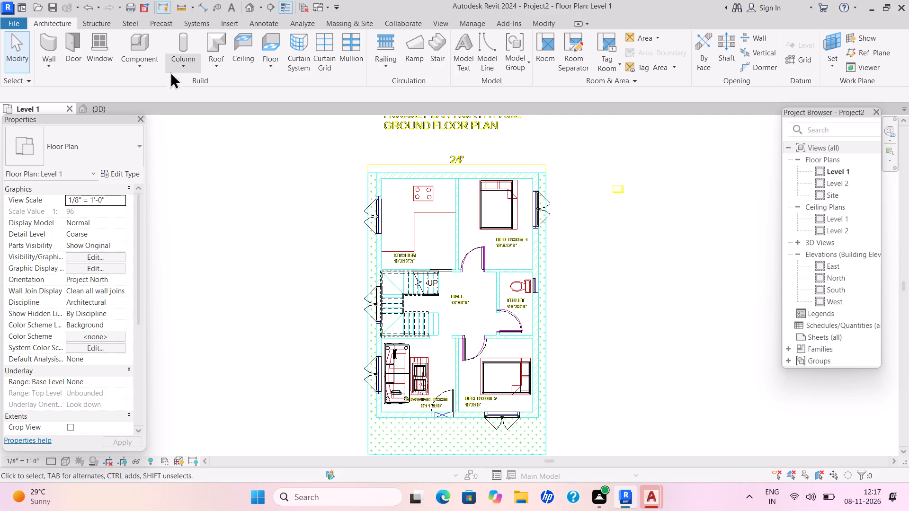
{"action": "left_click", "coordinate": [382, 66]}
{"action": "left_click", "coordinate": [383, 79]}
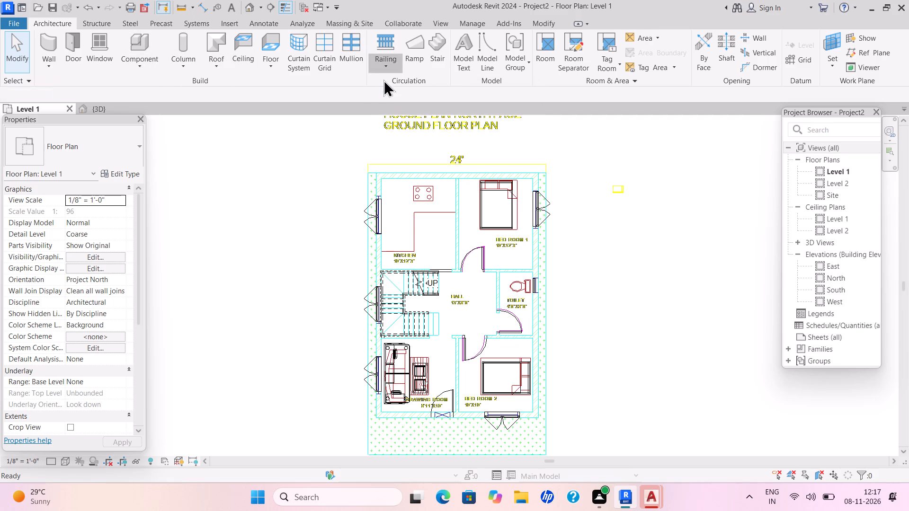
{"action": "left_click", "coordinate": [541, 35]}
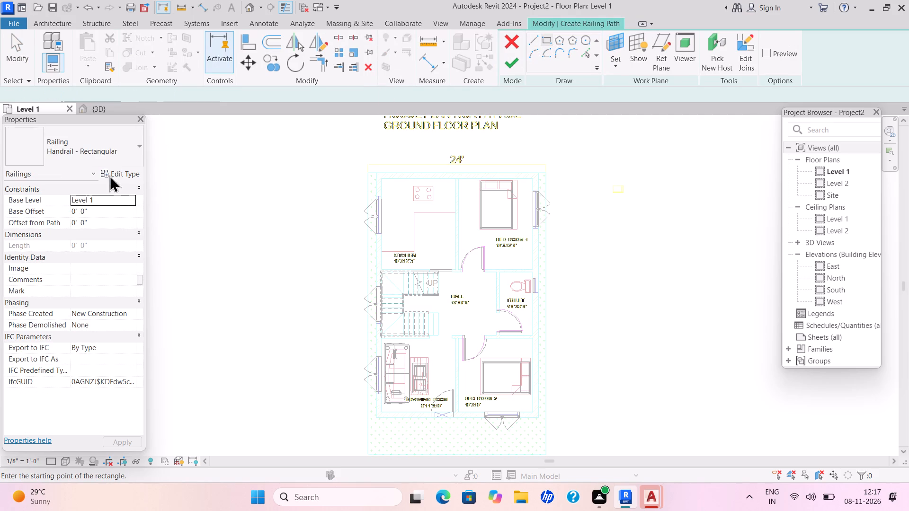
{"action": "left_click", "coordinate": [122, 201]}
{"action": "left_click", "coordinate": [128, 200]}
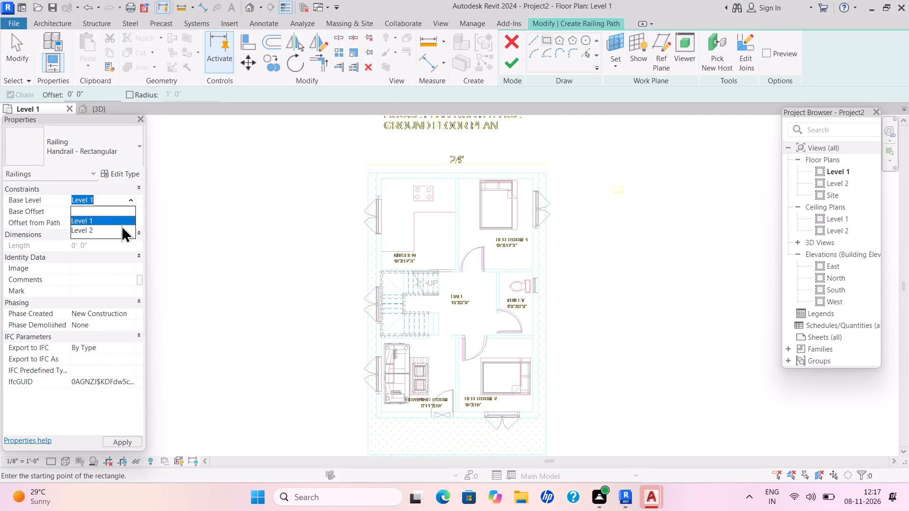
{"action": "left_click", "coordinate": [121, 226]}
{"action": "left_click_drag", "start_coordinate": [112, 203], "coordinate": [112, 211]}
{"action": "left_click", "coordinate": [107, 210]}
{"action": "key", "text": "BackSpace"}
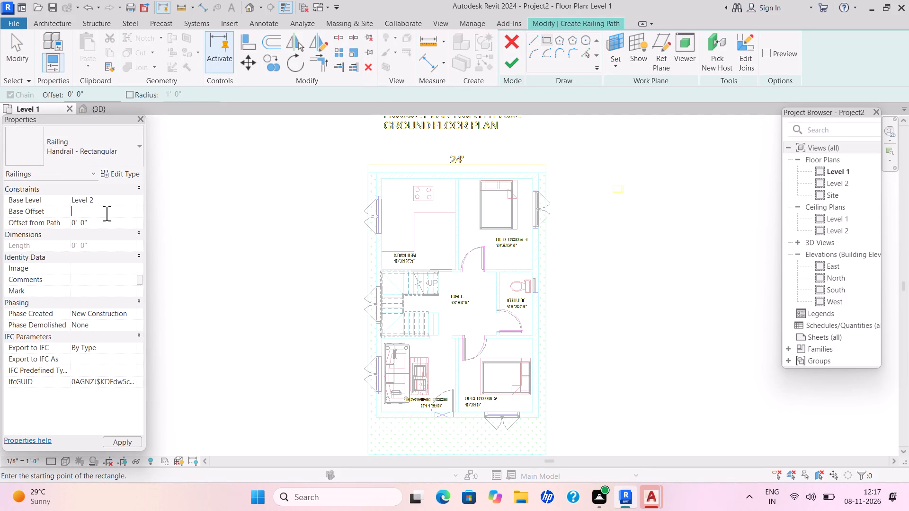
{"action": "type", "text": "6\""}
{"action": "key", "text": "Return"}
Sketch the rectangular railing path offset 3' outward between opposite outer corners of the 9" exterior walls and finish it.
{"action": "left_click", "coordinate": [545, 38]}
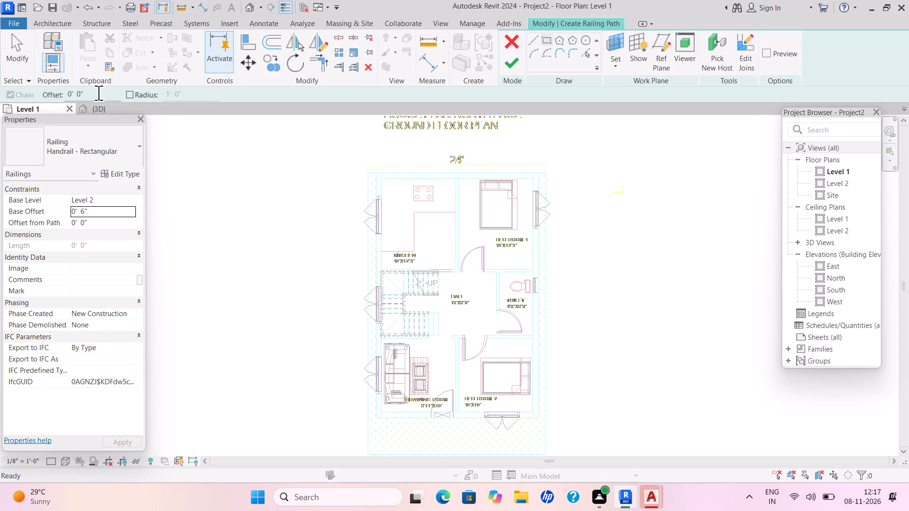
{"action": "left_click_drag", "start_coordinate": [91, 92], "coordinate": [45, 105]}
{"action": "key", "text": "BackSpace"}
{"action": "type", "text": "3'"}
{"action": "key", "text": "Return"}
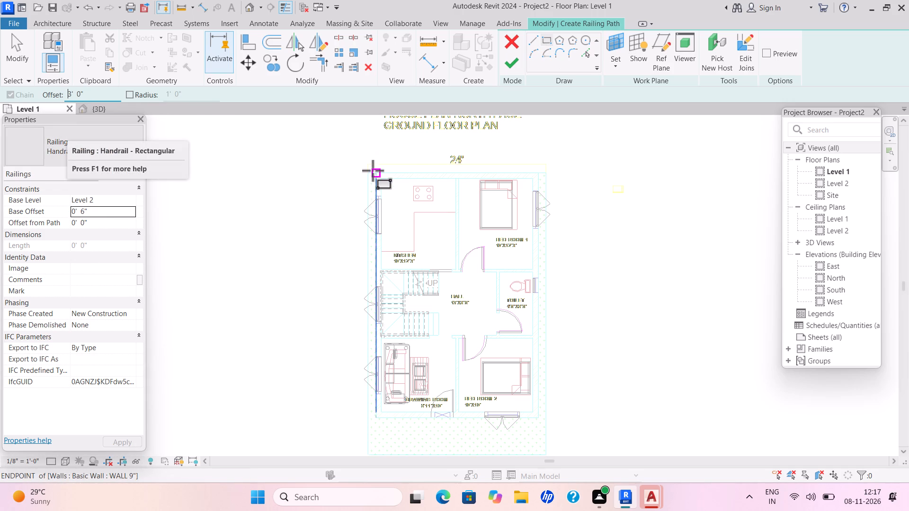
{"action": "left_click_drag", "start_coordinate": [373, 171], "coordinate": [390, 184]}
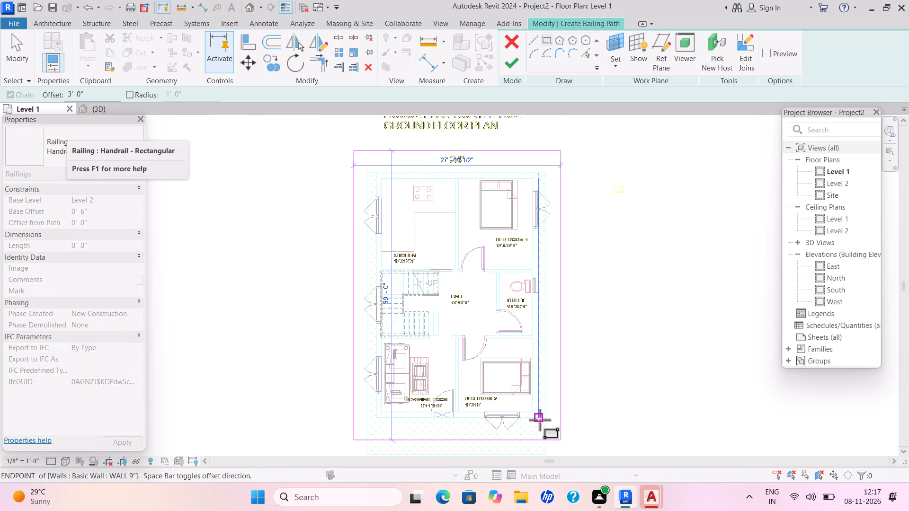
{"action": "left_click", "coordinate": [540, 420]}
{"action": "left_click", "coordinate": [516, 63]}
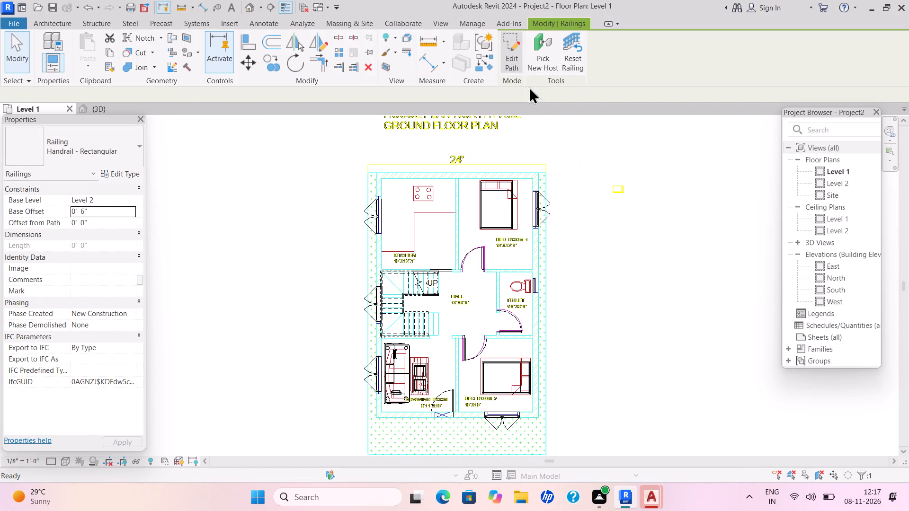
Switch to the 3D view to check the railing around the roof edge, and clear the selection.
{"action": "left_click", "coordinate": [98, 106]}
{"action": "left_click", "coordinate": [442, 206]}
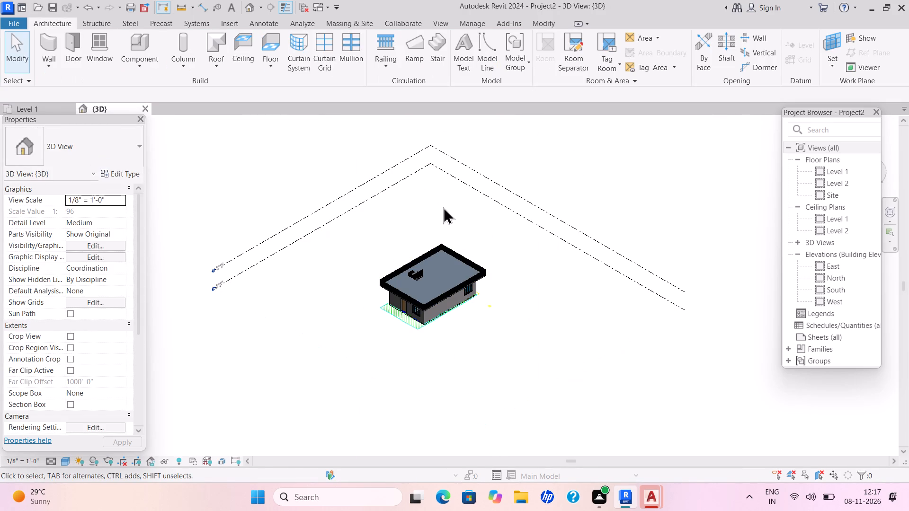
On the Level 1 plan, create a shaft opening with its boundary traced around the U-shaped stair's outline, and finish the sketch.
{"action": "left_click", "coordinate": [49, 103]}
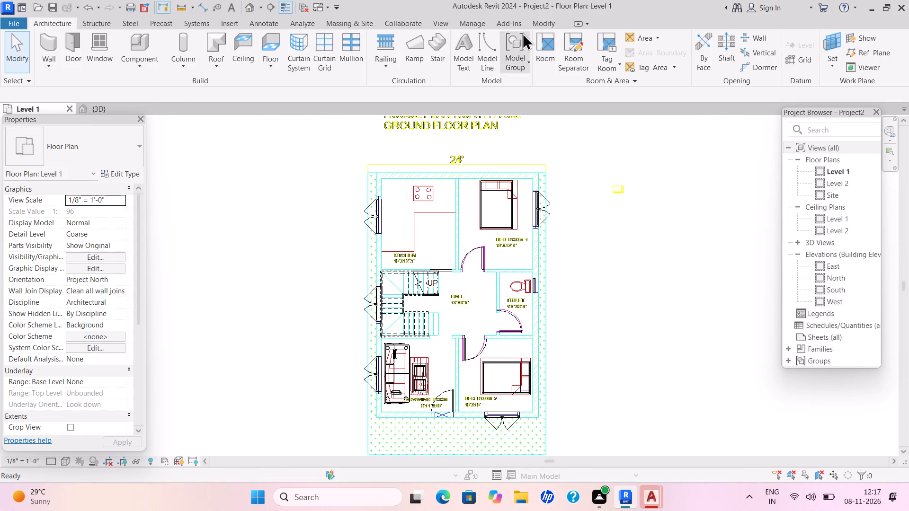
{"action": "left_click", "coordinate": [729, 37]}
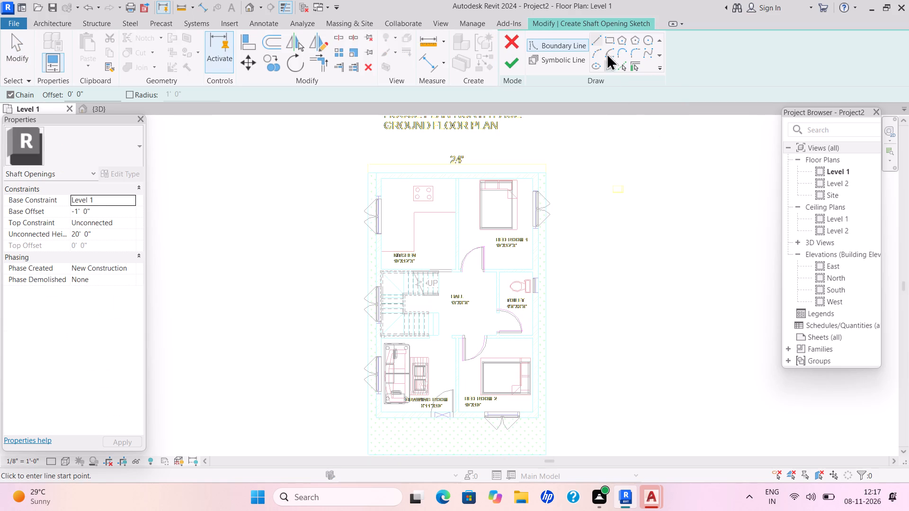
{"action": "left_click_drag", "start_coordinate": [594, 38], "coordinate": [595, 44]}
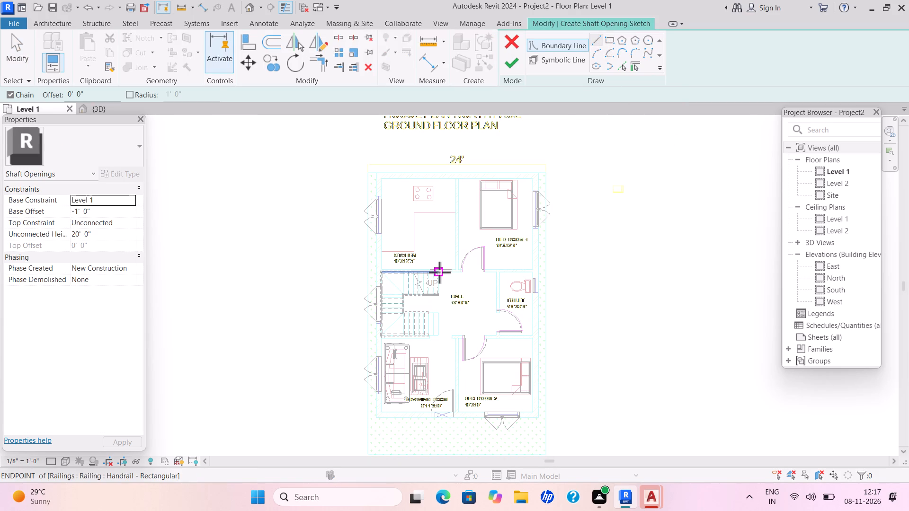
{"action": "left_click", "coordinate": [439, 272]}
{"action": "left_click_drag", "start_coordinate": [383, 273], "coordinate": [385, 280]}
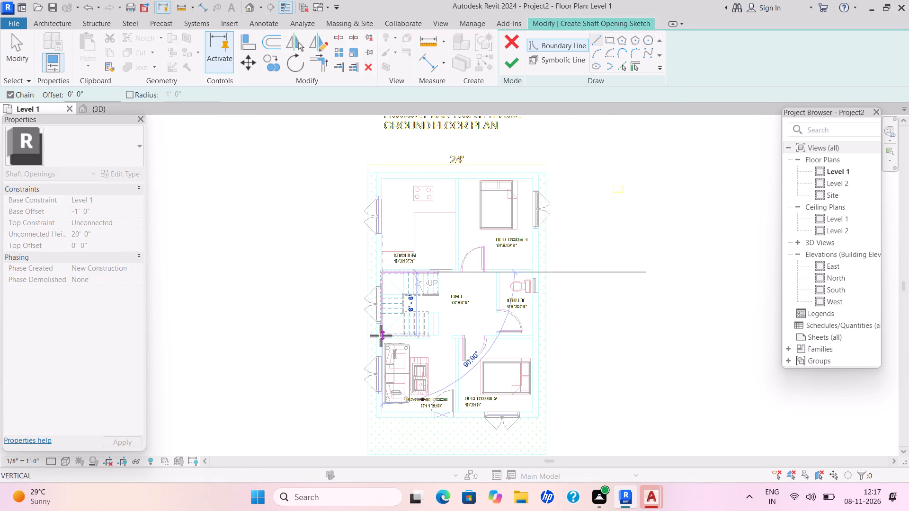
{"action": "left_click_drag", "start_coordinate": [381, 334], "coordinate": [390, 333]}
{"action": "left_click", "coordinate": [429, 335]}
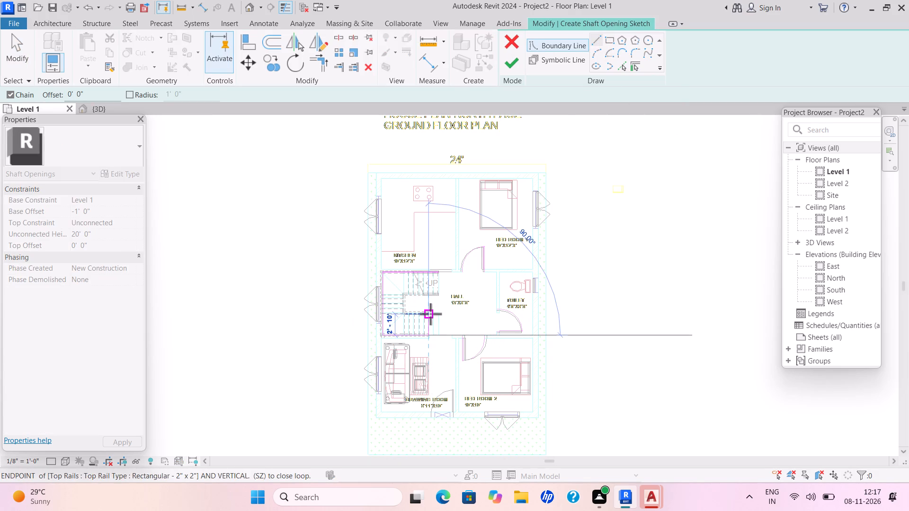
{"action": "left_click", "coordinate": [430, 314]}
{"action": "left_click", "coordinate": [405, 312]}
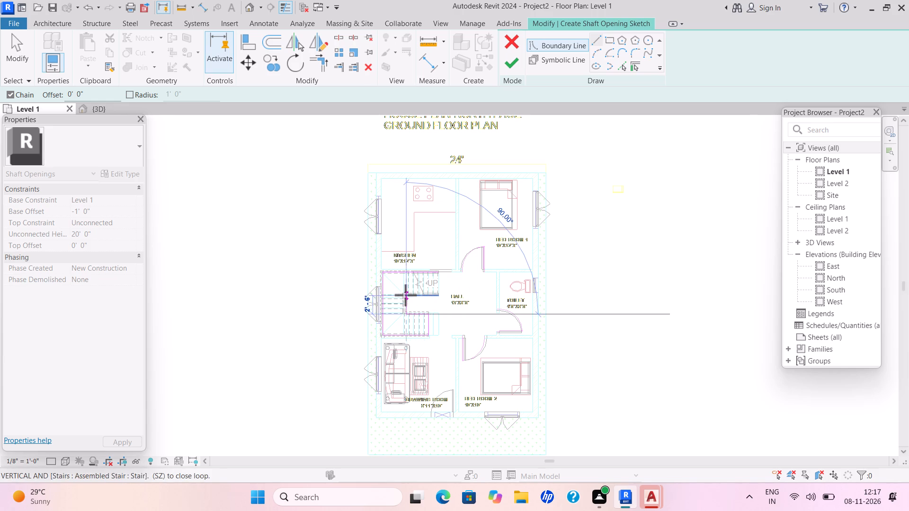
{"action": "left_click", "coordinate": [405, 294]}
{"action": "left_click", "coordinate": [441, 293]}
{"action": "left_click", "coordinate": [438, 273]}
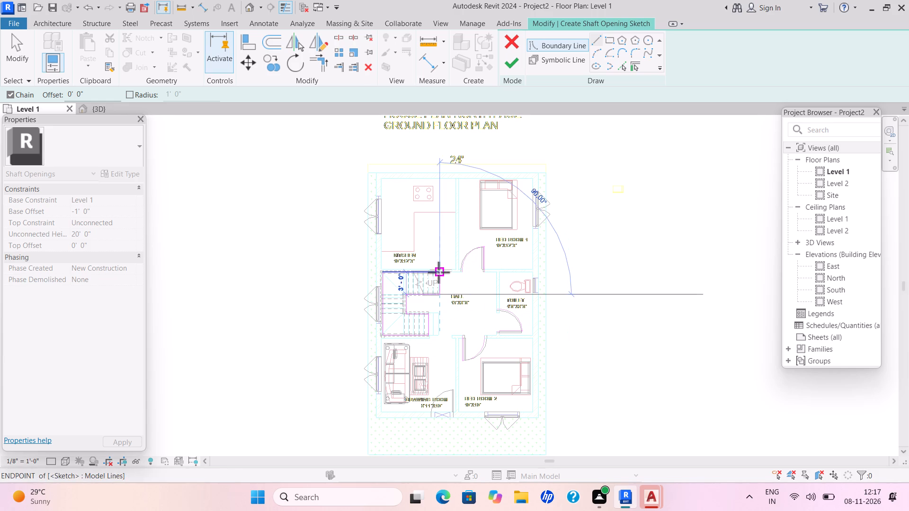
{"action": "left_click", "coordinate": [510, 66]}
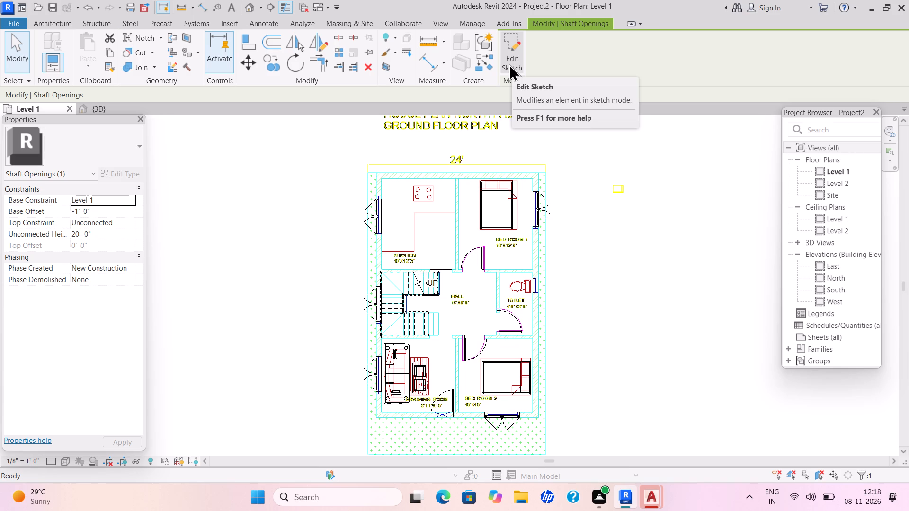
In the 3D view, raise the shaft opening's base to an offset of about 1' 6" and lower its top to a height of about 12'.
{"action": "left_click", "coordinate": [96, 107]}
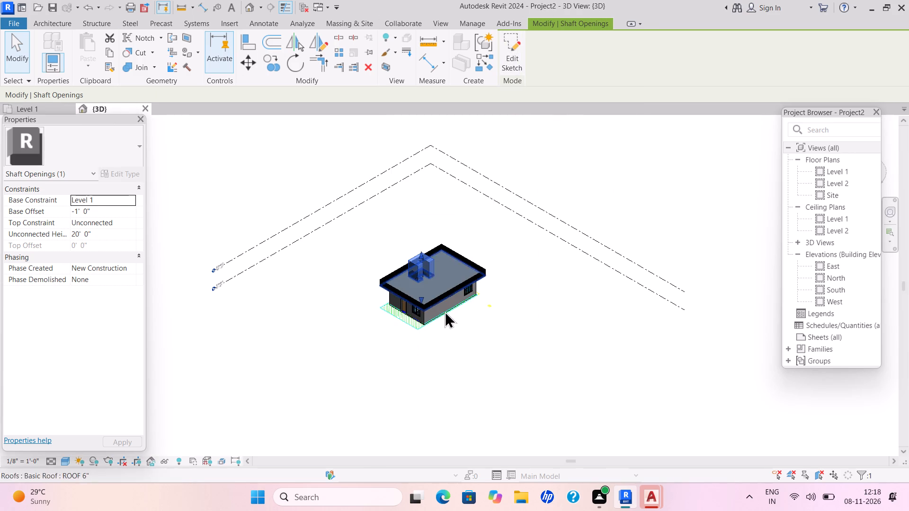
{"action": "middle_click_drag", "start_coordinate": [423, 312], "coordinate": [491, 277], "text": "shift"}
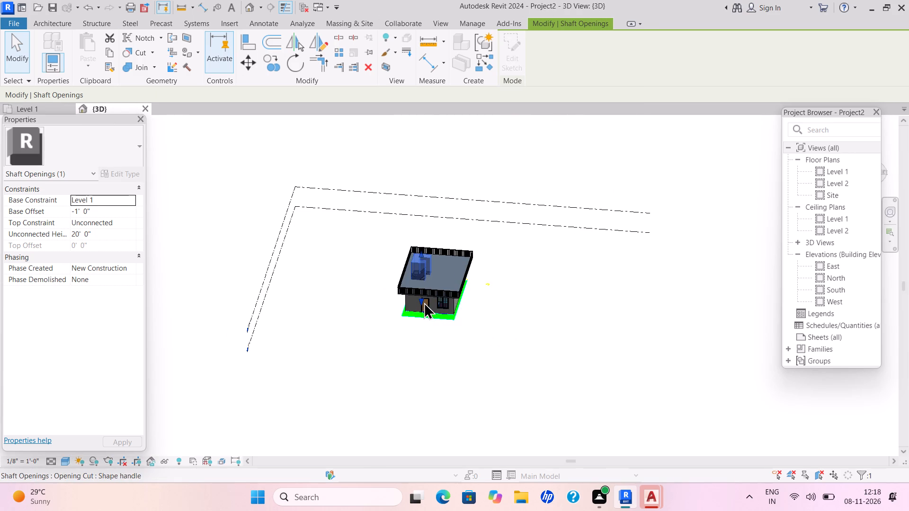
{"action": "left_click_drag", "start_coordinate": [424, 302], "coordinate": [430, 291]}
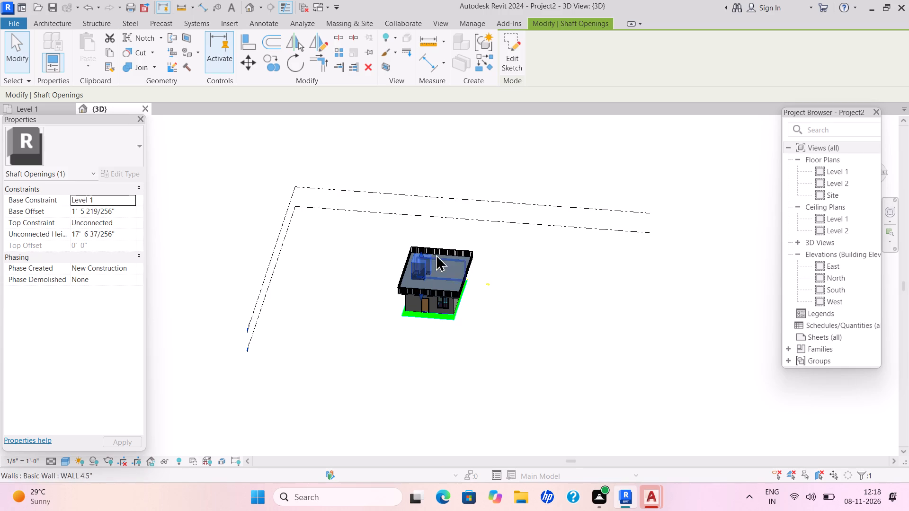
{"action": "left_click_drag", "start_coordinate": [424, 254], "coordinate": [427, 273]}
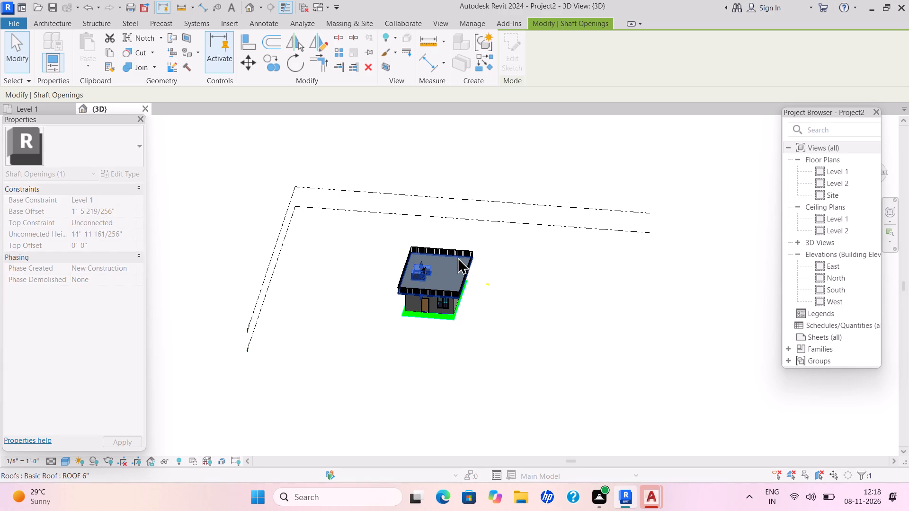
{"action": "key", "text": "Return"}
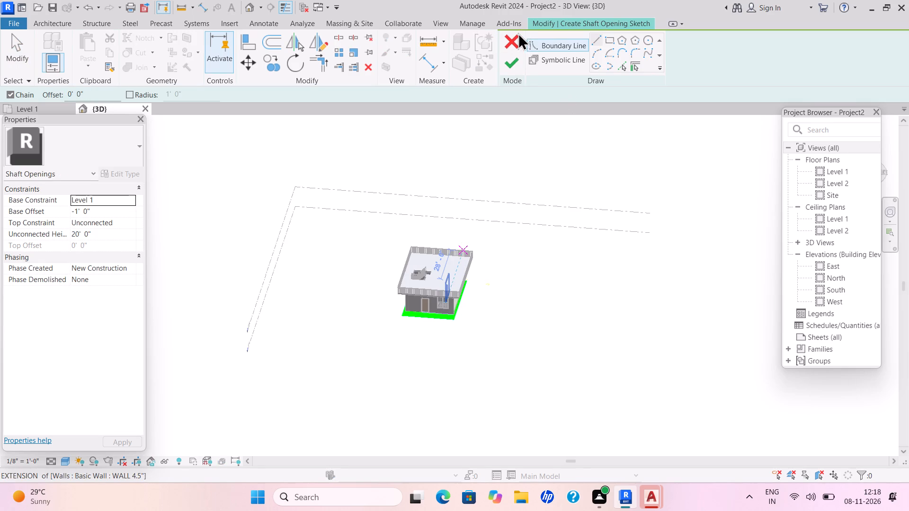
{"action": "left_click", "coordinate": [515, 37]}
On the Level 1 plan, start a sketched Grassland - 16" toposolid with a height offset of -6" from the level.
{"action": "left_click", "coordinate": [50, 106]}
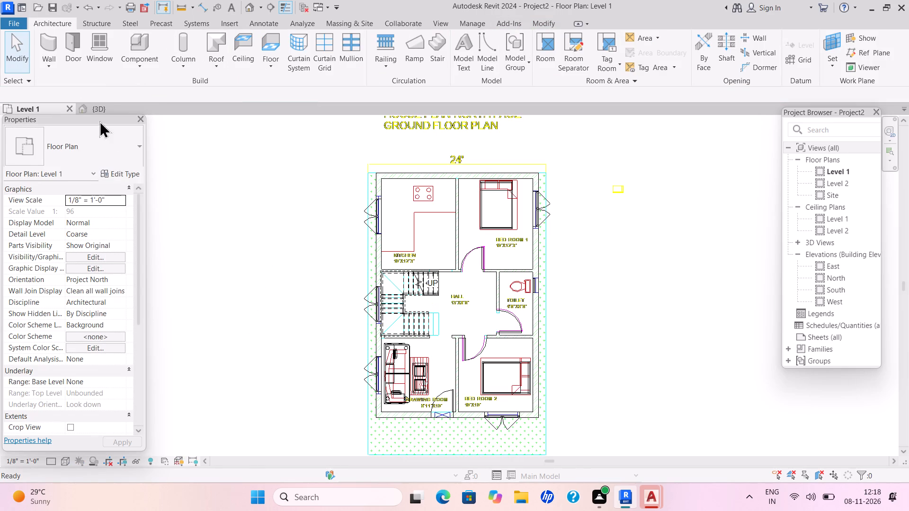
{"action": "left_click", "coordinate": [350, 22]}
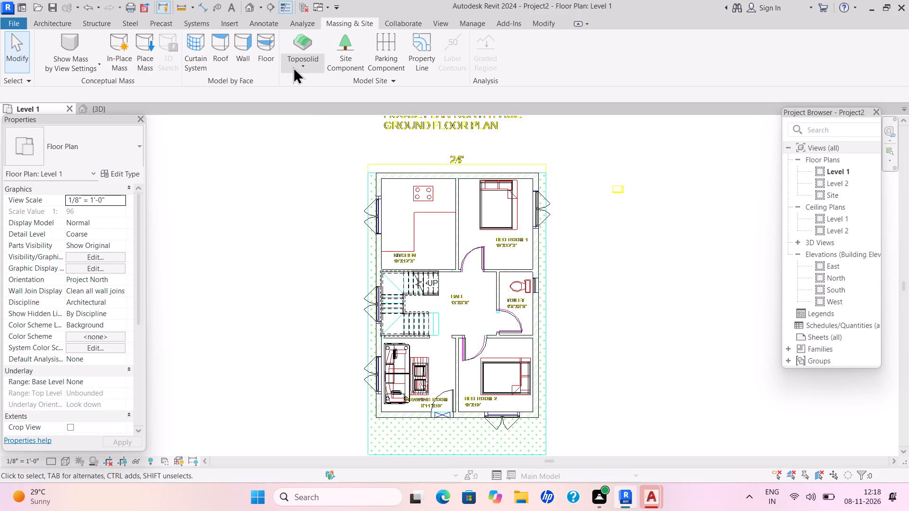
{"action": "left_click", "coordinate": [307, 66]}
{"action": "left_click", "coordinate": [308, 79]}
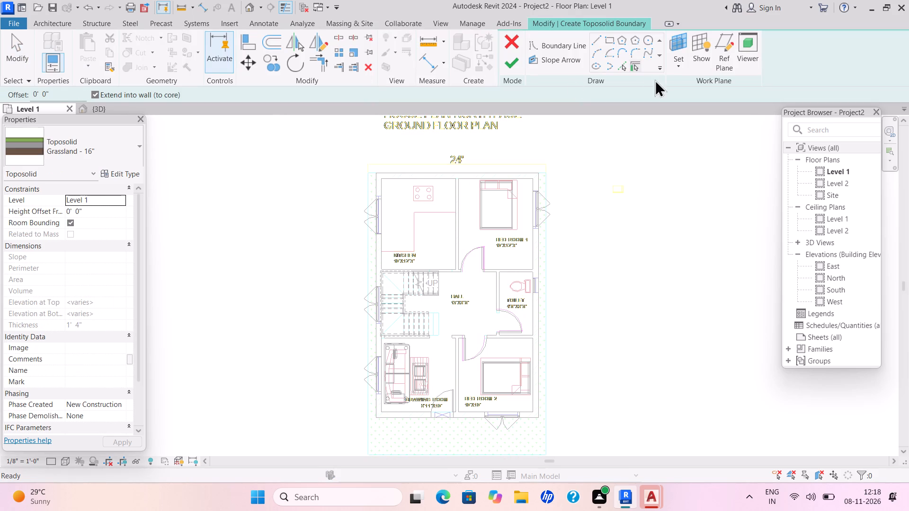
{"action": "left_click", "coordinate": [607, 39]}
{"action": "left_click_drag", "start_coordinate": [94, 211], "coordinate": [89, 220]}
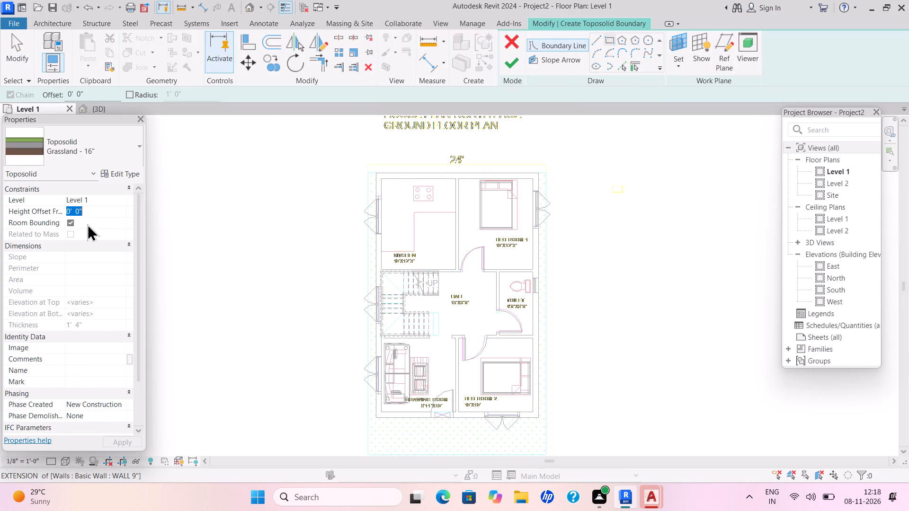
{"action": "key", "text": "BackSpace"}
{"action": "type", "text": "-6\""}
{"action": "key", "text": "Return"}
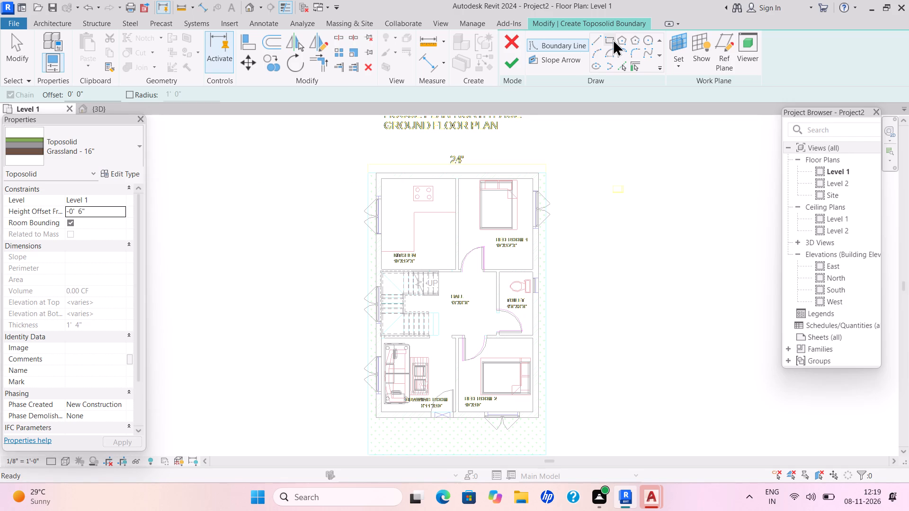
Sketch a rectangular toposolid boundary about 50' 6" long around the whole house, leaving a margin on all sides, and finish it.
{"action": "left_click", "coordinate": [612, 39]}
{"action": "middle_click_drag", "start_coordinate": [410, 196], "coordinate": [390, 279]}
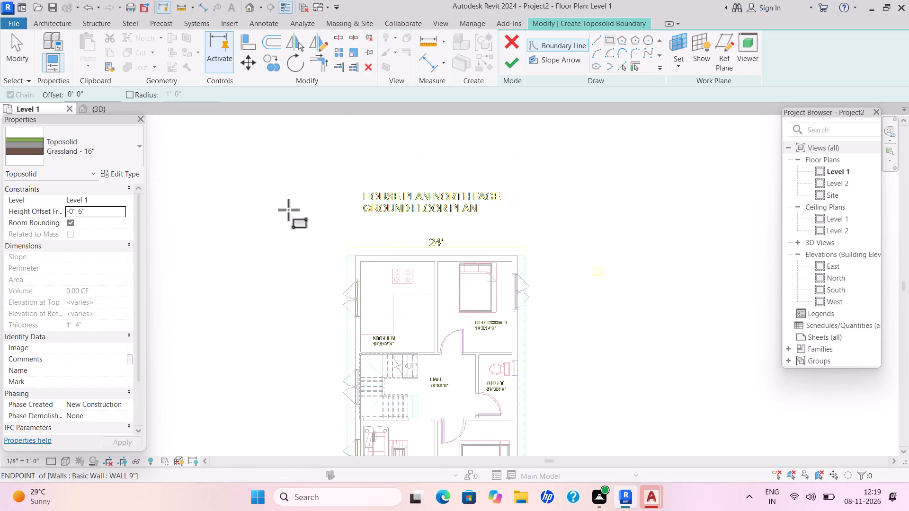
{"action": "left_click_drag", "start_coordinate": [264, 192], "coordinate": [301, 213]}
{"action": "middle_click_drag", "start_coordinate": [602, 443], "coordinate": [636, 265]}
{"action": "scroll", "coordinate": [602, 444], "scroll_direction": "up", "scroll_amount": 3}
{"action": "scroll", "coordinate": [606, 431], "scroll_direction": "down", "scroll_amount": 2}
{"action": "scroll", "coordinate": [619, 398], "scroll_direction": "up", "scroll_amount": 4}
{"action": "scroll", "coordinate": [629, 351], "scroll_direction": "down", "scroll_amount": 2}
{"action": "scroll", "coordinate": [635, 312], "scroll_direction": "up", "scroll_amount": 1}
{"action": "scroll", "coordinate": [636, 297], "scroll_direction": "down", "scroll_amount": 1}
{"action": "scroll", "coordinate": [636, 283], "scroll_direction": "up", "scroll_amount": 1}
{"action": "scroll", "coordinate": [636, 281], "scroll_direction": "down", "scroll_amount": 1}
{"action": "scroll", "coordinate": [636, 277], "scroll_direction": "up", "scroll_amount": 1}
{"action": "scroll", "coordinate": [636, 263], "scroll_direction": "down", "scroll_amount": 1}
{"action": "scroll", "coordinate": [636, 262], "scroll_direction": "up", "scroll_amount": 1}
{"action": "scroll", "coordinate": [636, 262], "scroll_direction": "down", "scroll_amount": 3}
{"action": "scroll", "coordinate": [636, 262], "scroll_direction": "up", "scroll_amount": 2}
{"action": "scroll", "coordinate": [635, 266], "scroll_direction": "down", "scroll_amount": 2}
{"action": "scroll", "coordinate": [634, 270], "scroll_direction": "up", "scroll_amount": 1}
{"action": "scroll", "coordinate": [634, 273], "scroll_direction": "down", "scroll_amount": 1}
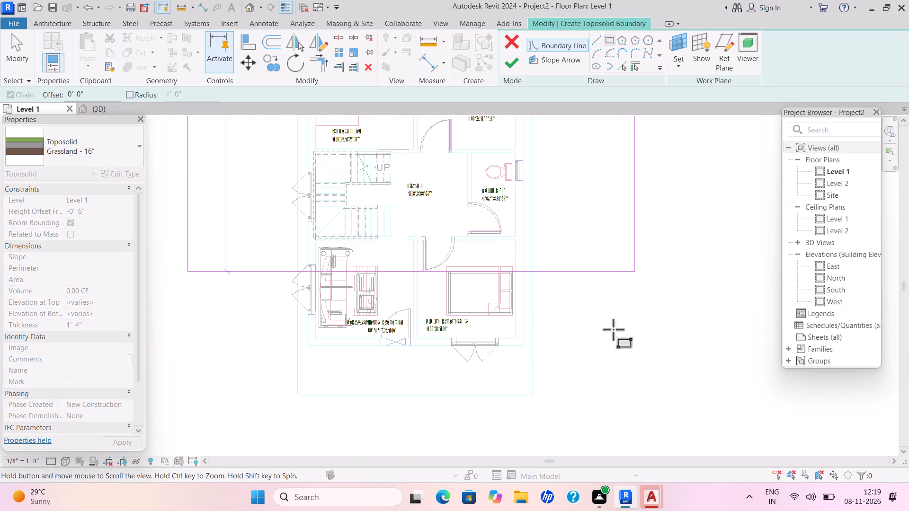
{"action": "left_click", "coordinate": [636, 414]}
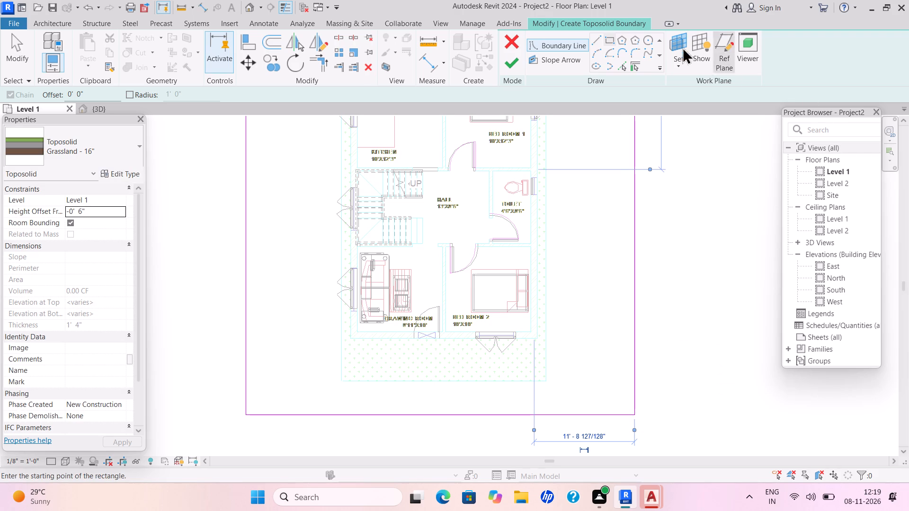
{"action": "left_click", "coordinate": [514, 62]}
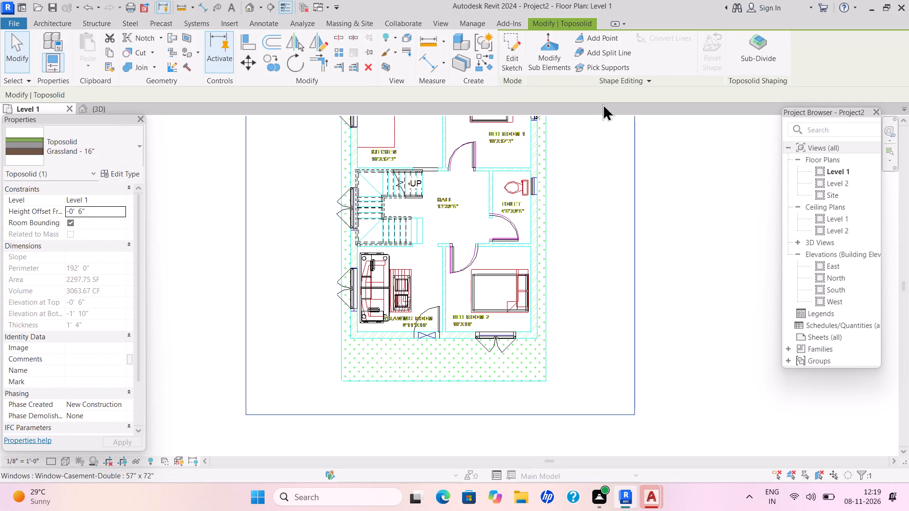
Switch to the 3D view to check the house on its new toposolid.
{"action": "left_click", "coordinate": [108, 112]}
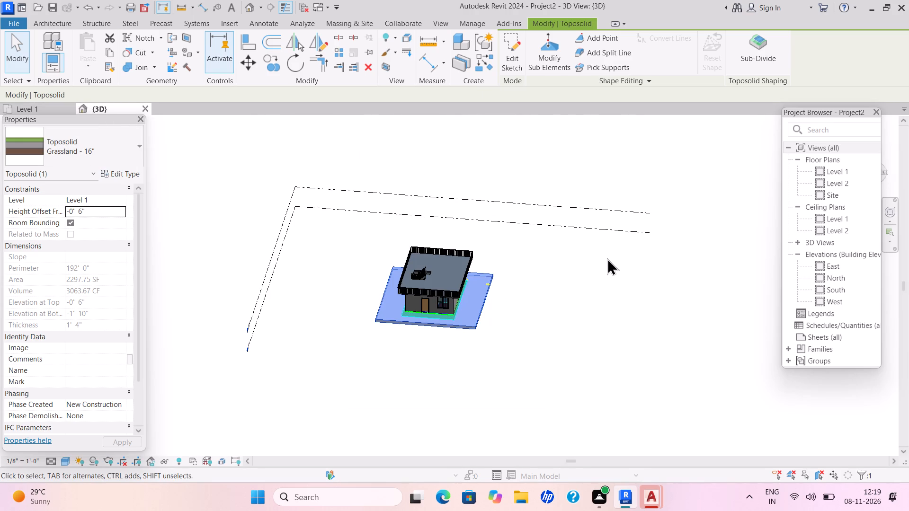
Change the 3D view's visual style so the house and toposolid show realistic material textures.
{"action": "left_click", "coordinate": [605, 261]}
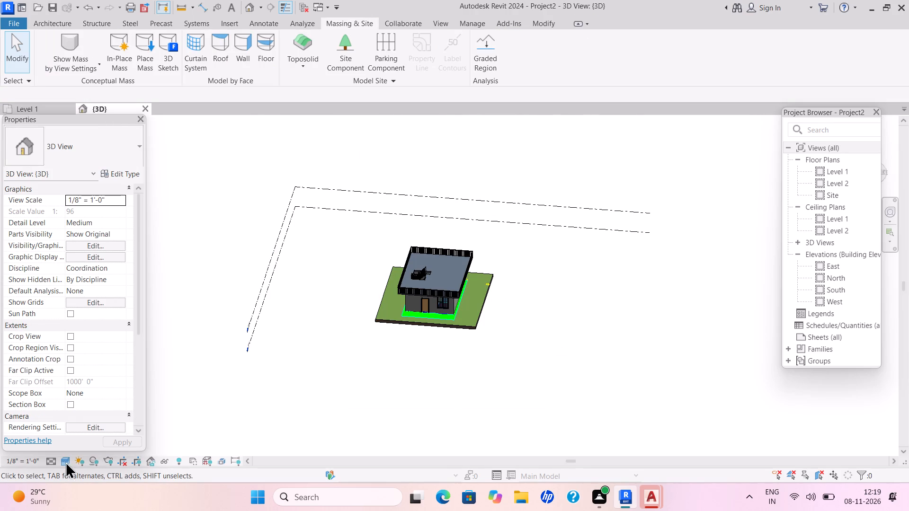
{"action": "left_click", "coordinate": [64, 458]}
{"action": "left_click", "coordinate": [89, 446]}
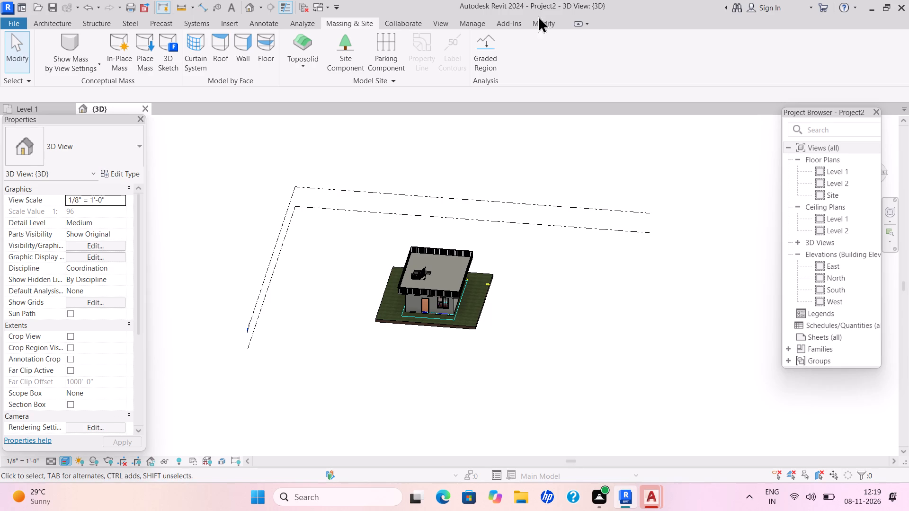
On the Level 1 plan, start a second sketched Grassland - 16" toposolid with a height offset of 0' from the level.
{"action": "left_click", "coordinate": [48, 109]}
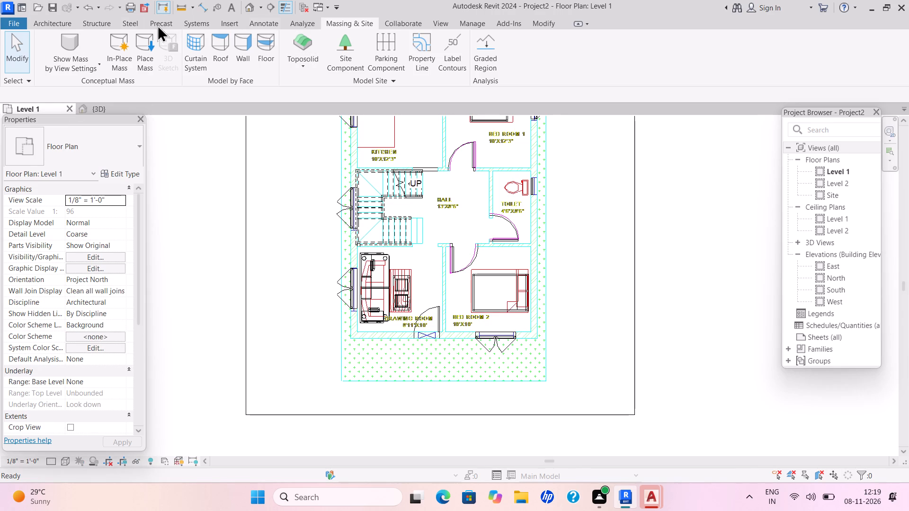
{"action": "left_click", "coordinate": [35, 24]}
{"action": "key", "text": "Escape"}
{"action": "key", "text": "Escape"}
{"action": "left_click", "coordinate": [364, 23]}
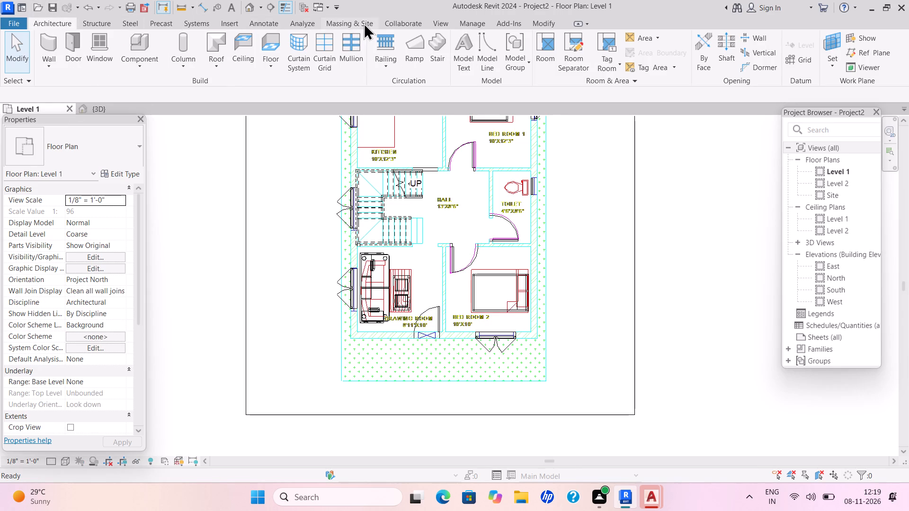
{"action": "left_click", "coordinate": [307, 67]}
{"action": "left_click", "coordinate": [328, 85]}
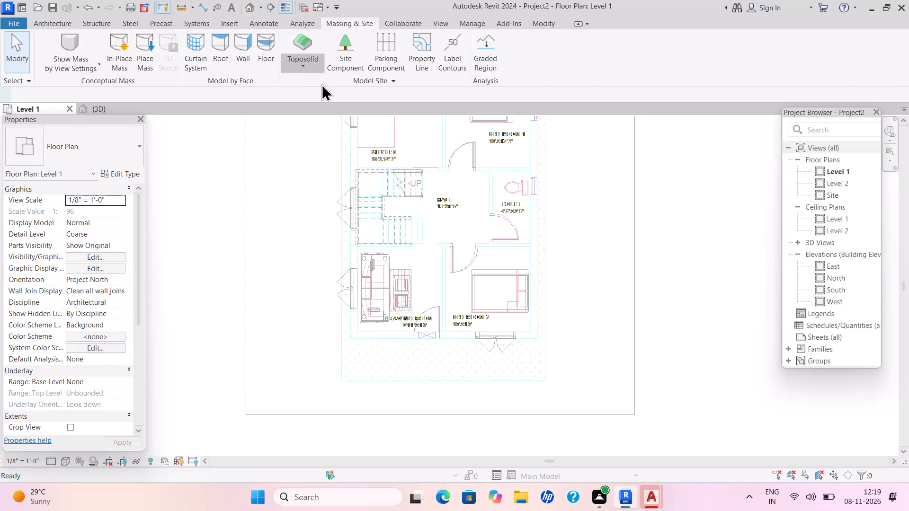
{"action": "left_click_drag", "start_coordinate": [90, 215], "coordinate": [89, 228]}
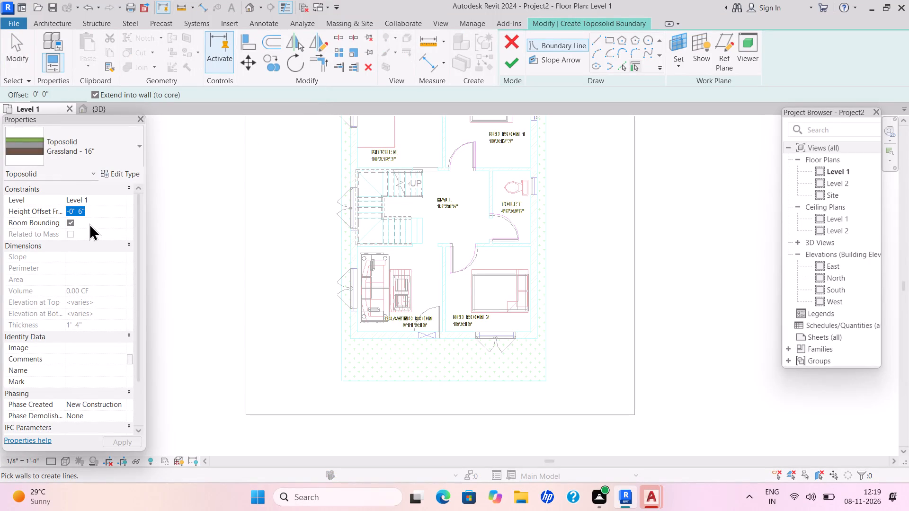
{"action": "key", "text": "BackSpace"}
{"action": "type", "text": "0'"}
{"action": "key", "text": "Return"}
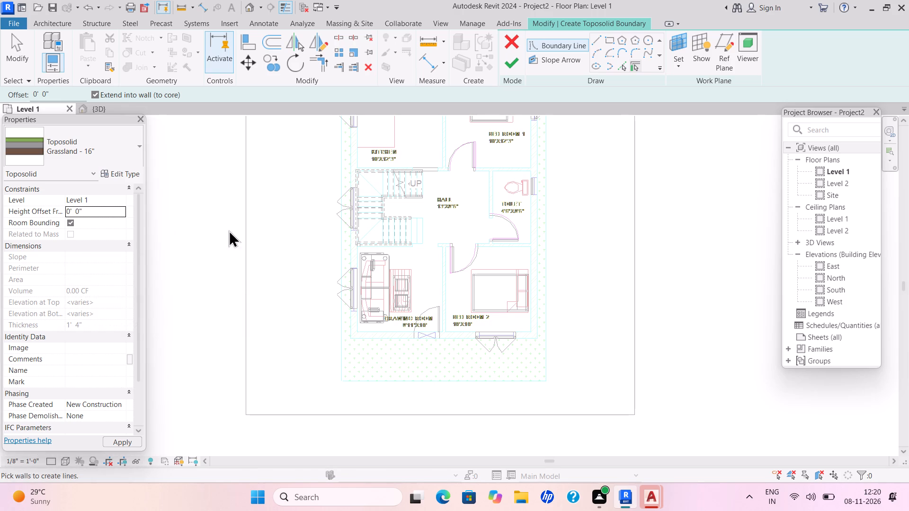
Sketch a rectangle about 7' deep along the existing toposolid's front edge, spanning its full width.
{"action": "left_click", "coordinate": [612, 35]}
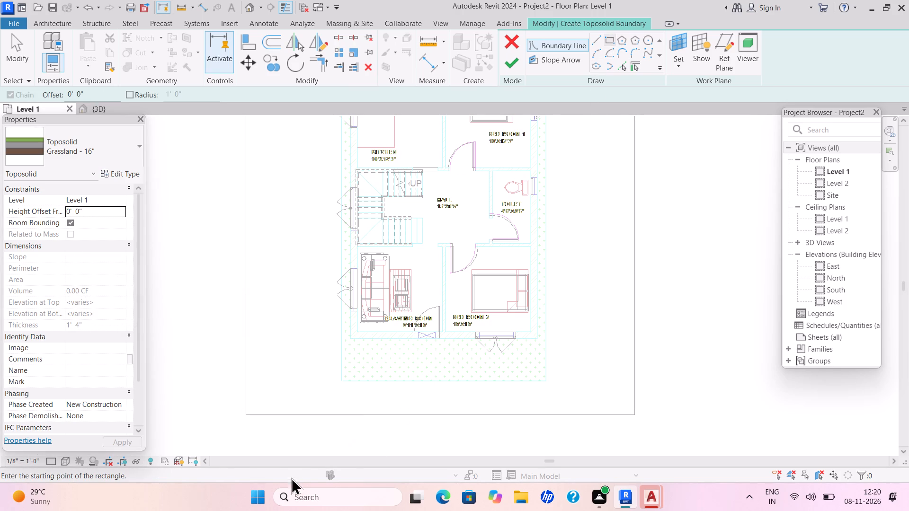
{"action": "left_click", "coordinate": [244, 412]}
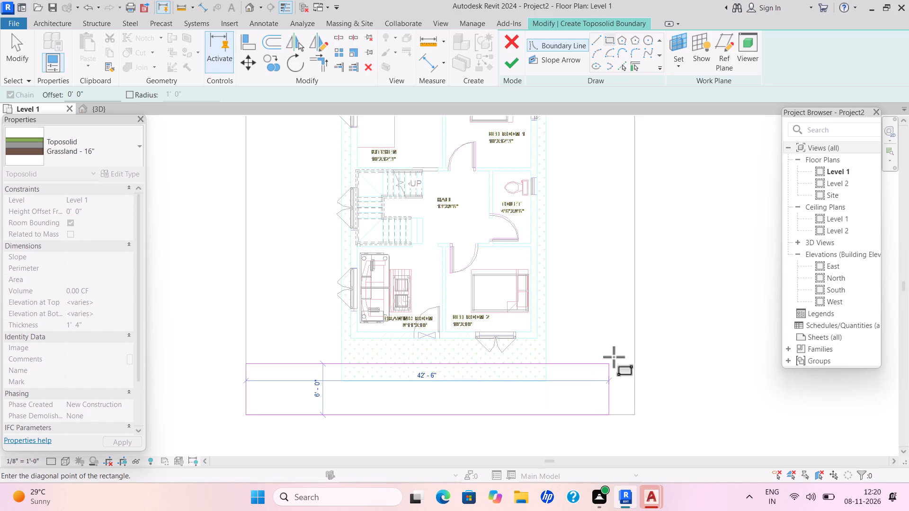
{"action": "left_click", "coordinate": [637, 354]}
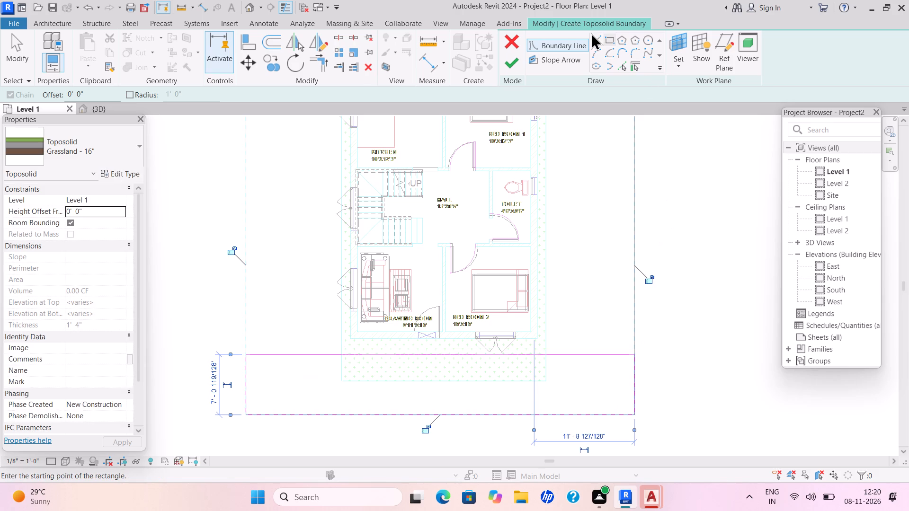
Sketch a second narrow rectangle along the toposolid's bedroom and toilet side, from the front strip to the rear edge.
{"action": "left_click", "coordinate": [608, 37]}
{"action": "left_click_drag", "start_coordinate": [638, 355], "coordinate": [635, 346]}
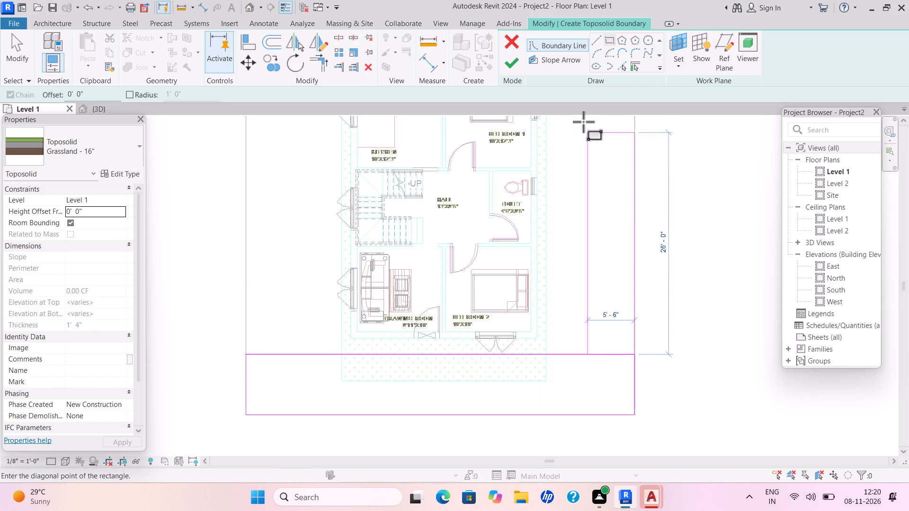
{"action": "scroll", "coordinate": [583, 122], "scroll_direction": "up", "scroll_amount": 3}
{"action": "middle_click_drag", "start_coordinate": [579, 154], "coordinate": [488, 321]}
{"action": "scroll", "coordinate": [488, 317], "scroll_direction": "up", "scroll_amount": 2}
{"action": "scroll", "coordinate": [494, 170], "scroll_direction": "up", "scroll_amount": 1}
{"action": "scroll", "coordinate": [494, 170], "scroll_direction": "down", "scroll_amount": 1}
{"action": "middle_click_drag", "start_coordinate": [494, 182], "coordinate": [495, 338]}
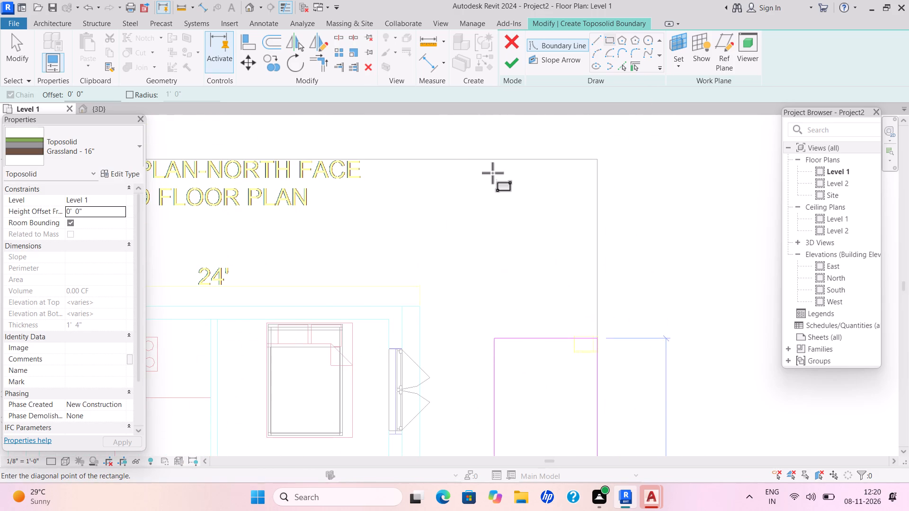
{"action": "left_click", "coordinate": [492, 160]}
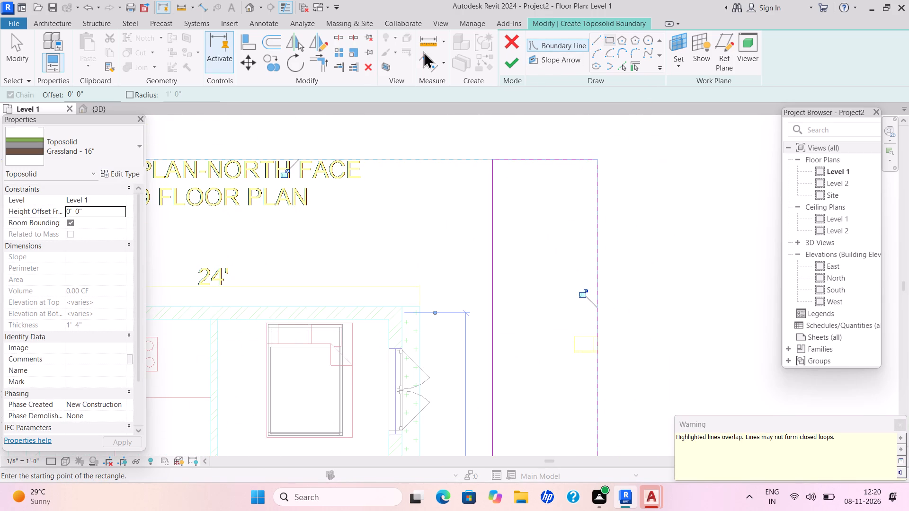
Trim the two rectangles' inner lines into a corner, delete the leftover segment between them, and finish the L-shaped toposolid.
{"action": "double_click", "coordinate": [321, 60]}
{"action": "middle_click_drag", "start_coordinate": [544, 351], "coordinate": [517, 156]}
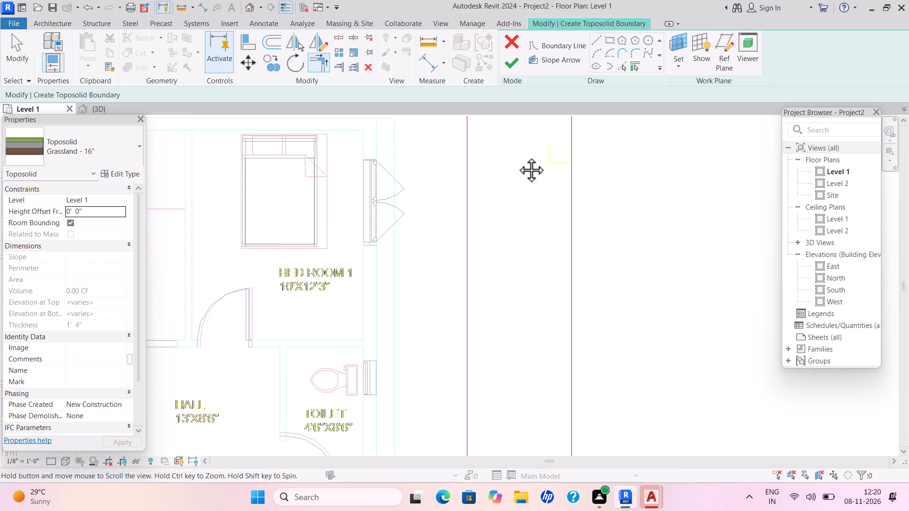
{"action": "middle_click_drag", "start_coordinate": [517, 156], "coordinate": [519, 145]}
{"action": "middle_click_drag", "start_coordinate": [487, 350], "coordinate": [489, 156]}
{"action": "middle_click_drag", "start_coordinate": [447, 344], "coordinate": [472, 153]}
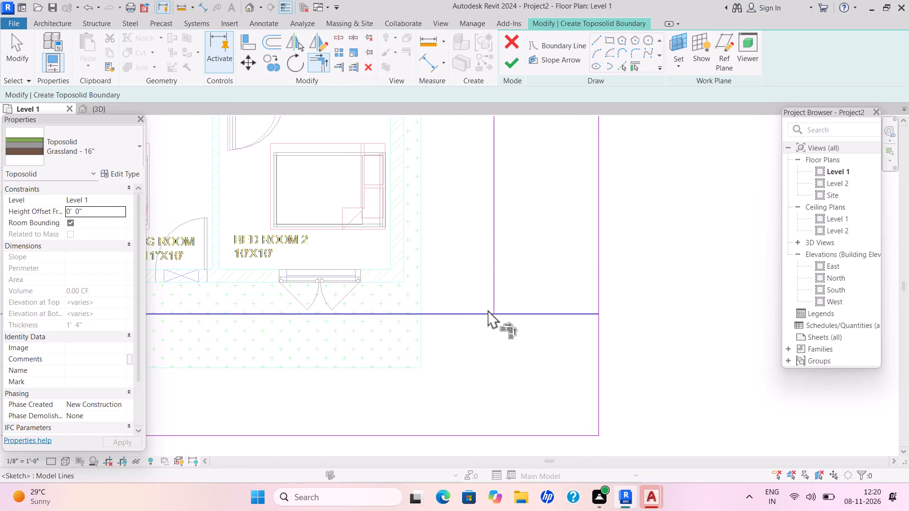
{"action": "left_click", "coordinate": [481, 313]}
{"action": "double_click", "coordinate": [497, 302]}
{"action": "left_click_drag", "start_coordinate": [517, 303], "coordinate": [521, 304]}
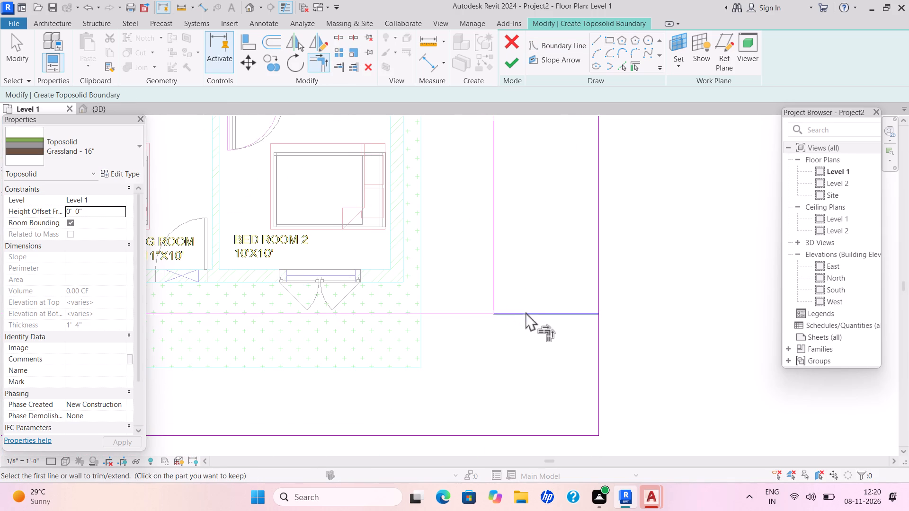
{"action": "triple_click", "coordinate": [525, 311]}
{"action": "left_click", "coordinate": [528, 313]}
{"action": "key", "text": "Delete"}
{"action": "left_click", "coordinate": [528, 314]}
{"action": "key", "text": "Delete"}
{"action": "left_click", "coordinate": [526, 313]}
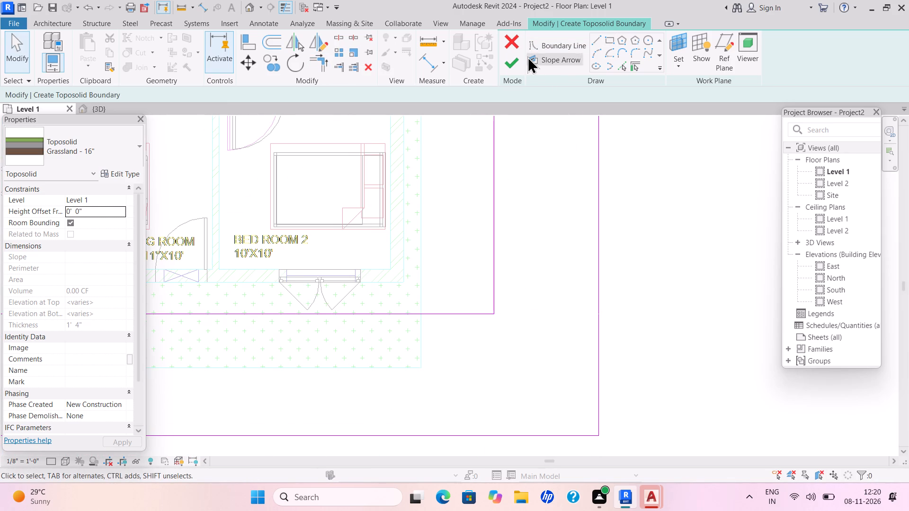
{"action": "left_click", "coordinate": [514, 69]}
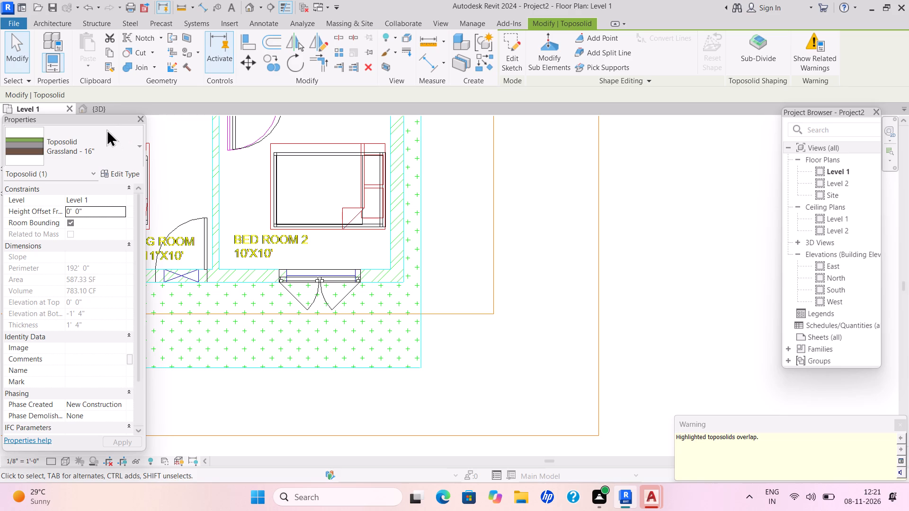
In the 3D view, paint the L-shaped toposolid's top face with the Analytical Spaces material.
{"action": "left_click", "coordinate": [121, 109]}
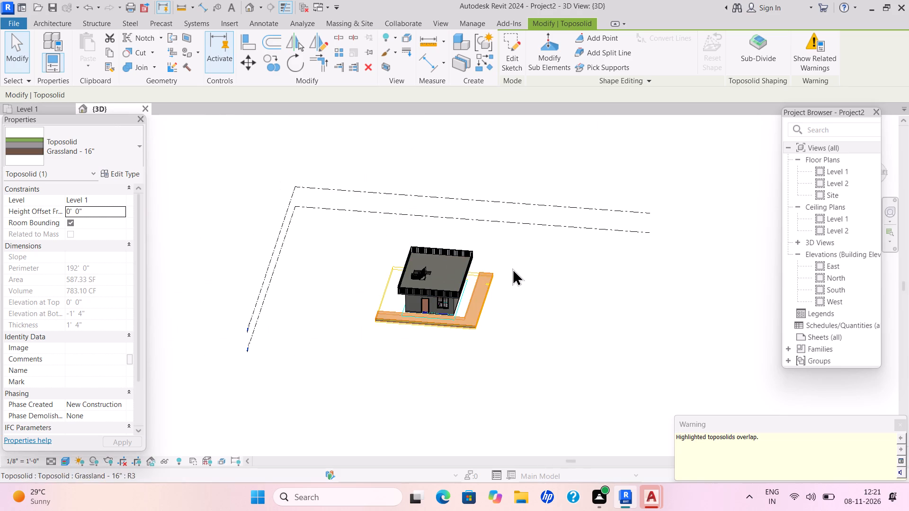
{"action": "left_click", "coordinate": [514, 267]}
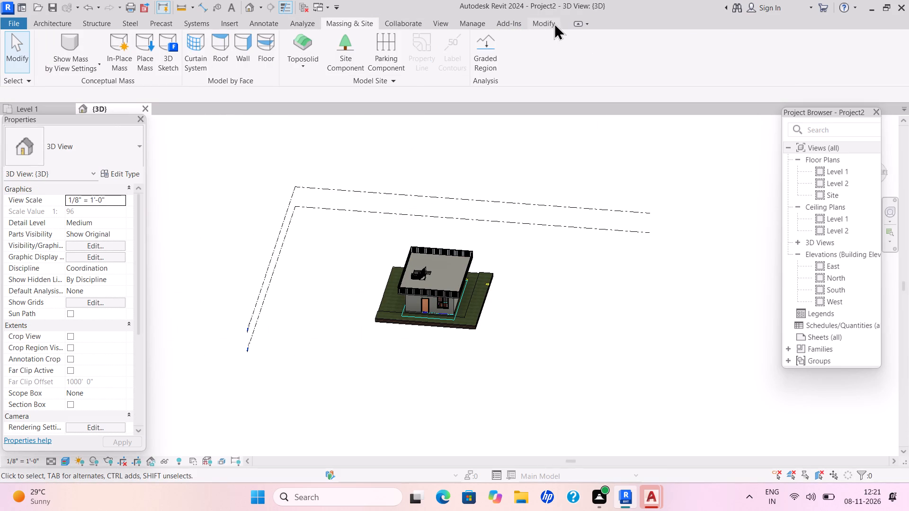
{"action": "left_click", "coordinate": [546, 21]}
{"action": "left_click", "coordinate": [199, 49]}
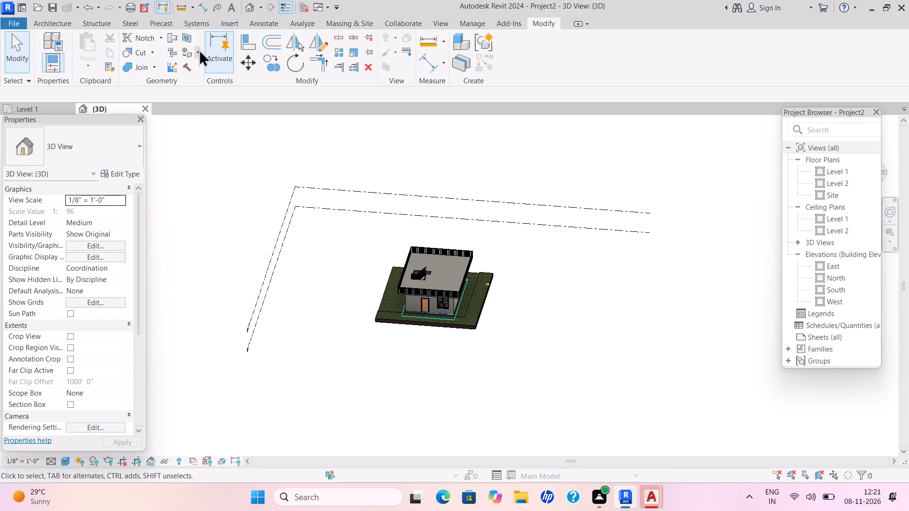
{"action": "left_click", "coordinate": [206, 70]}
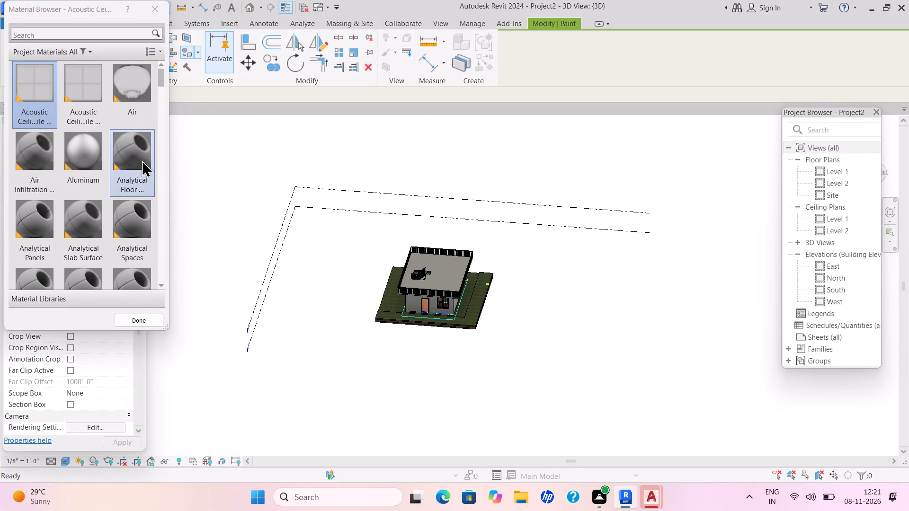
{"action": "left_click", "coordinate": [154, 225]}
{"action": "left_click", "coordinate": [461, 316]}
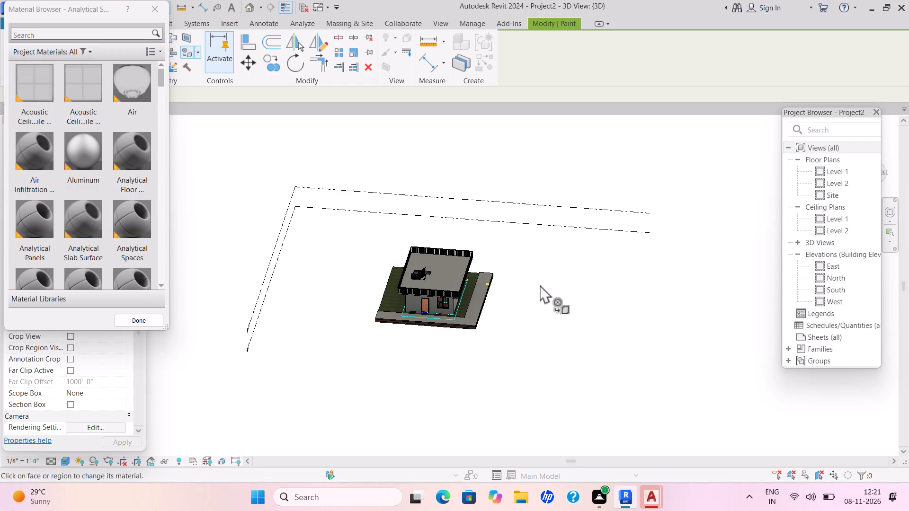
{"action": "key", "text": "Escape"}
Examine the house and the painted L-shaped strip up close in the 3D view.
{"action": "scroll", "coordinate": [519, 270], "scroll_direction": "up", "scroll_amount": 1}
{"action": "scroll", "coordinate": [514, 257], "scroll_direction": "down", "scroll_amount": 1}
{"action": "scroll", "coordinate": [514, 257], "scroll_direction": "up", "scroll_amount": 1}
{"action": "scroll", "coordinate": [514, 257], "scroll_direction": "down", "scroll_amount": 1}
{"action": "scroll", "coordinate": [512, 258], "scroll_direction": "up", "scroll_amount": 5}
{"action": "scroll", "coordinate": [512, 258], "scroll_direction": "down", "scroll_amount": 3}
{"action": "scroll", "coordinate": [510, 261], "scroll_direction": "up", "scroll_amount": 1}
{"action": "scroll", "coordinate": [480, 293], "scroll_direction": "down", "scroll_amount": 1}
{"action": "scroll", "coordinate": [480, 293], "scroll_direction": "up", "scroll_amount": 1}
{"action": "scroll", "coordinate": [480, 293], "scroll_direction": "down", "scroll_amount": 1}
{"action": "scroll", "coordinate": [480, 293], "scroll_direction": "up", "scroll_amount": 2}
{"action": "scroll", "coordinate": [480, 293], "scroll_direction": "down", "scroll_amount": 1}
{"action": "scroll", "coordinate": [480, 293], "scroll_direction": "up", "scroll_amount": 1}
{"action": "scroll", "coordinate": [480, 293], "scroll_direction": "down", "scroll_amount": 1}
{"action": "scroll", "coordinate": [480, 293], "scroll_direction": "up", "scroll_amount": 1}
{"action": "scroll", "coordinate": [480, 293], "scroll_direction": "down", "scroll_amount": 2}
{"action": "scroll", "coordinate": [480, 293], "scroll_direction": "up", "scroll_amount": 1}
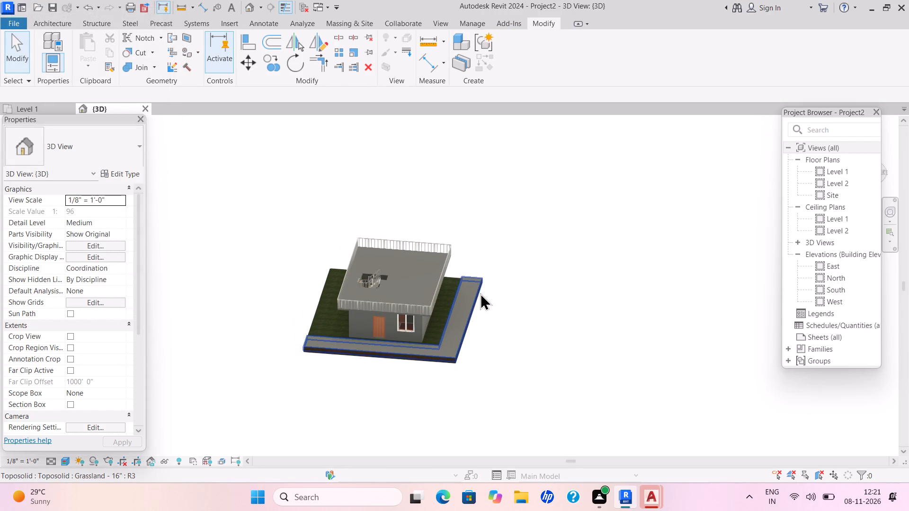
{"action": "scroll", "coordinate": [481, 293], "scroll_direction": "down", "scroll_amount": 1}
{"action": "scroll", "coordinate": [481, 293], "scroll_direction": "up", "scroll_amount": 4}
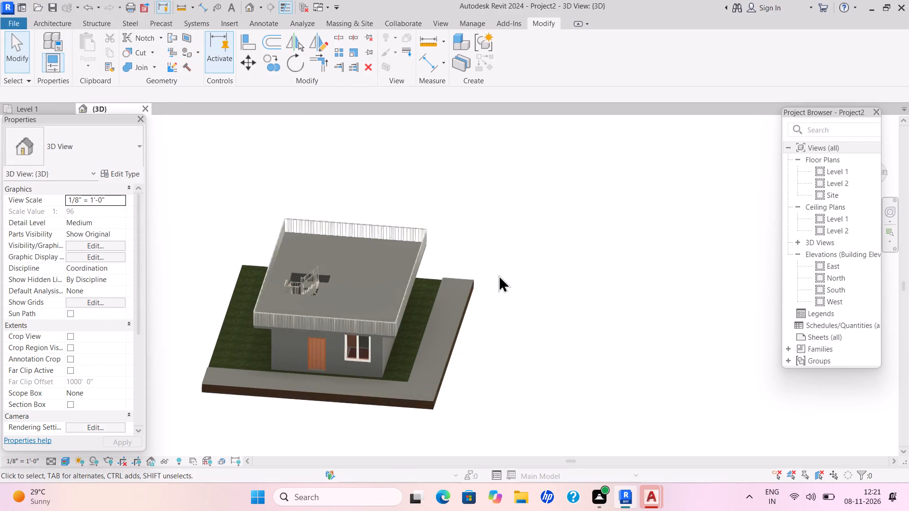
{"action": "scroll", "coordinate": [499, 275], "scroll_direction": "up", "scroll_amount": 1}
{"action": "scroll", "coordinate": [499, 275], "scroll_direction": "down", "scroll_amount": 2}
{"action": "middle_click_drag", "start_coordinate": [466, 346], "coordinate": [587, 348]}
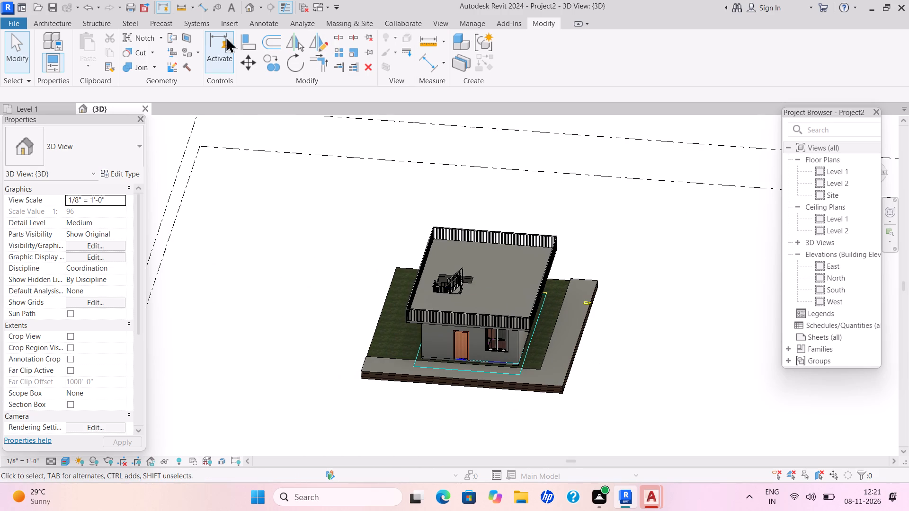
Paint the house's front exterior wall face with the Parking Stripe material.
{"action": "left_click", "coordinate": [68, 20]}
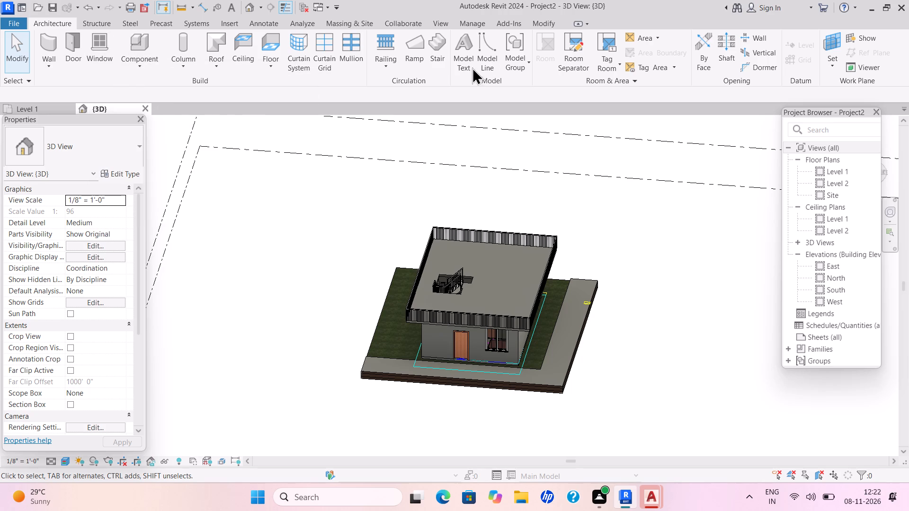
{"action": "left_click", "coordinate": [546, 23]}
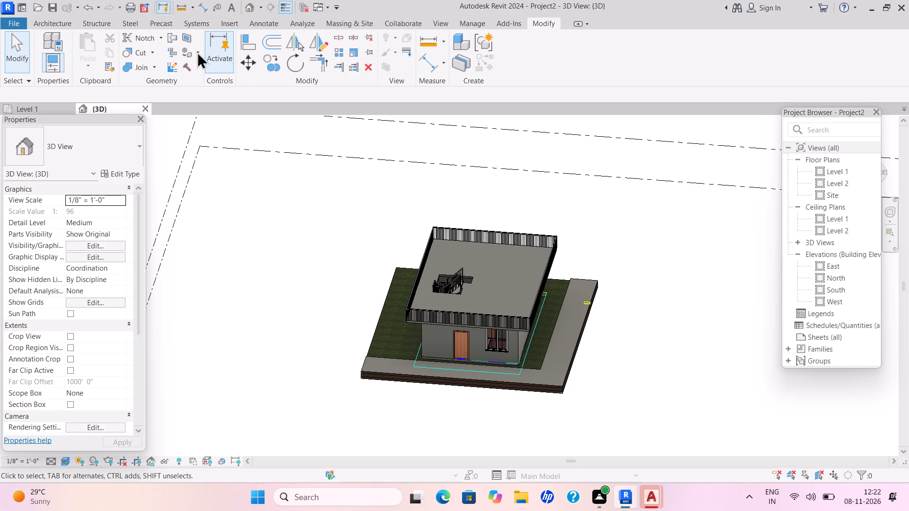
{"action": "left_click", "coordinate": [197, 52]}
{"action": "left_click", "coordinate": [204, 63]}
{"action": "scroll", "coordinate": [110, 239], "scroll_direction": "up", "scroll_amount": 2}
{"action": "scroll", "coordinate": [109, 244], "scroll_direction": "down", "scroll_amount": 1}
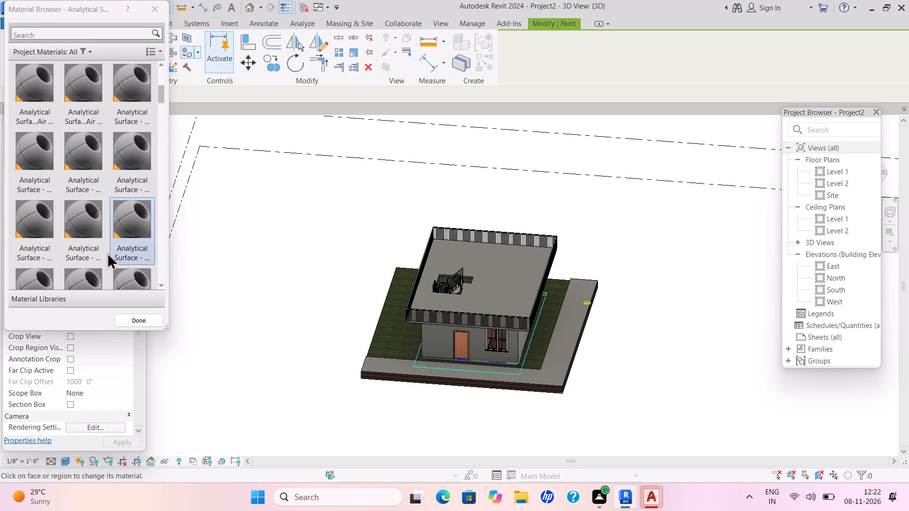
{"action": "scroll", "coordinate": [107, 252], "scroll_direction": "up", "scroll_amount": 1}
{"action": "scroll", "coordinate": [106, 254], "scroll_direction": "down", "scroll_amount": 2}
{"action": "scroll", "coordinate": [106, 257], "scroll_direction": "up", "scroll_amount": 1}
{"action": "scroll", "coordinate": [106, 257], "scroll_direction": "down", "scroll_amount": 1}
{"action": "scroll", "coordinate": [106, 257], "scroll_direction": "up", "scroll_amount": 1}
{"action": "scroll", "coordinate": [105, 257], "scroll_direction": "down", "scroll_amount": 3}
{"action": "scroll", "coordinate": [105, 257], "scroll_direction": "up", "scroll_amount": 1}
{"action": "scroll", "coordinate": [104, 260], "scroll_direction": "down", "scroll_amount": 1}
{"action": "scroll", "coordinate": [104, 261], "scroll_direction": "up", "scroll_amount": 1}
{"action": "scroll", "coordinate": [104, 261], "scroll_direction": "down", "scroll_amount": 1}
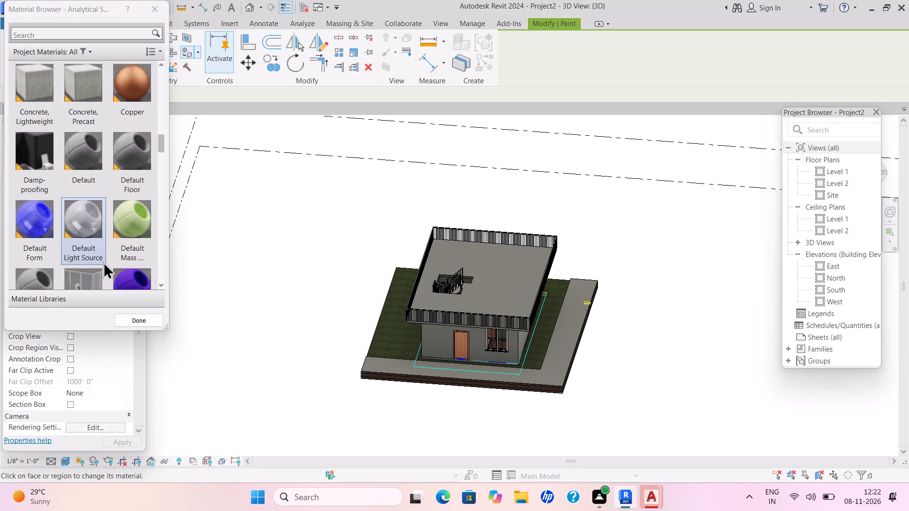
{"action": "scroll", "coordinate": [103, 262], "scroll_direction": "up", "scroll_amount": 1}
{"action": "scroll", "coordinate": [103, 262], "scroll_direction": "down", "scroll_amount": 1}
{"action": "scroll", "coordinate": [103, 262], "scroll_direction": "up", "scroll_amount": 1}
{"action": "scroll", "coordinate": [103, 262], "scroll_direction": "down", "scroll_amount": 1}
{"action": "scroll", "coordinate": [103, 262], "scroll_direction": "up", "scroll_amount": 1}
{"action": "scroll", "coordinate": [103, 262], "scroll_direction": "down", "scroll_amount": 1}
{"action": "scroll", "coordinate": [103, 262], "scroll_direction": "up", "scroll_amount": 1}
{"action": "scroll", "coordinate": [103, 262], "scroll_direction": "down", "scroll_amount": 1}
{"action": "scroll", "coordinate": [103, 262], "scroll_direction": "up", "scroll_amount": 3}
{"action": "scroll", "coordinate": [103, 262], "scroll_direction": "down", "scroll_amount": 1}
{"action": "scroll", "coordinate": [103, 262], "scroll_direction": "up", "scroll_amount": 4}
{"action": "scroll", "coordinate": [103, 263], "scroll_direction": "down", "scroll_amount": 1}
{"action": "scroll", "coordinate": [103, 263], "scroll_direction": "up", "scroll_amount": 3}
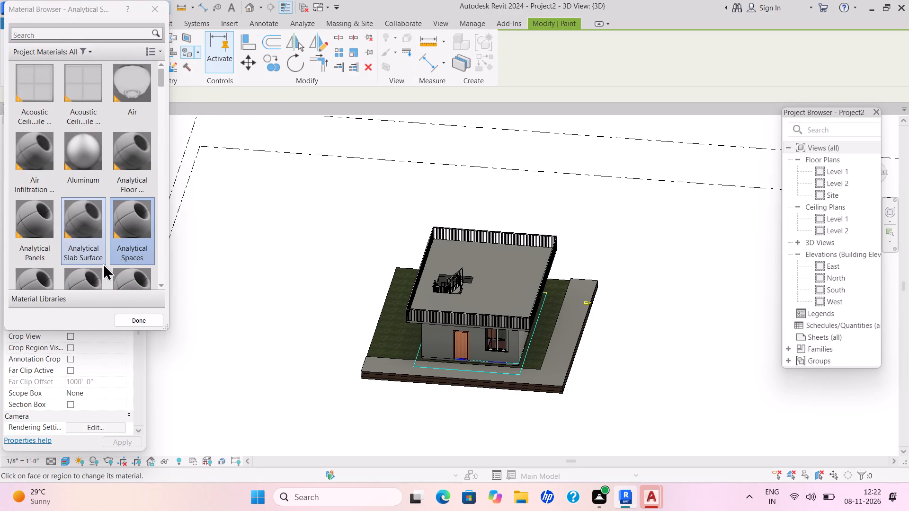
{"action": "scroll", "coordinate": [103, 263], "scroll_direction": "down", "scroll_amount": 1}
{"action": "scroll", "coordinate": [102, 263], "scroll_direction": "up", "scroll_amount": 2}
{"action": "scroll", "coordinate": [102, 263], "scroll_direction": "down", "scroll_amount": 1}
{"action": "scroll", "coordinate": [102, 263], "scroll_direction": "up", "scroll_amount": 1}
{"action": "scroll", "coordinate": [102, 263], "scroll_direction": "down", "scroll_amount": 1}
{"action": "scroll", "coordinate": [102, 263], "scroll_direction": "up", "scroll_amount": 1}
{"action": "scroll", "coordinate": [102, 263], "scroll_direction": "down", "scroll_amount": 1}
{"action": "scroll", "coordinate": [102, 263], "scroll_direction": "up", "scroll_amount": 1}
{"action": "scroll", "coordinate": [101, 264], "scroll_direction": "down", "scroll_amount": 2}
{"action": "scroll", "coordinate": [101, 264], "scroll_direction": "up", "scroll_amount": 1}
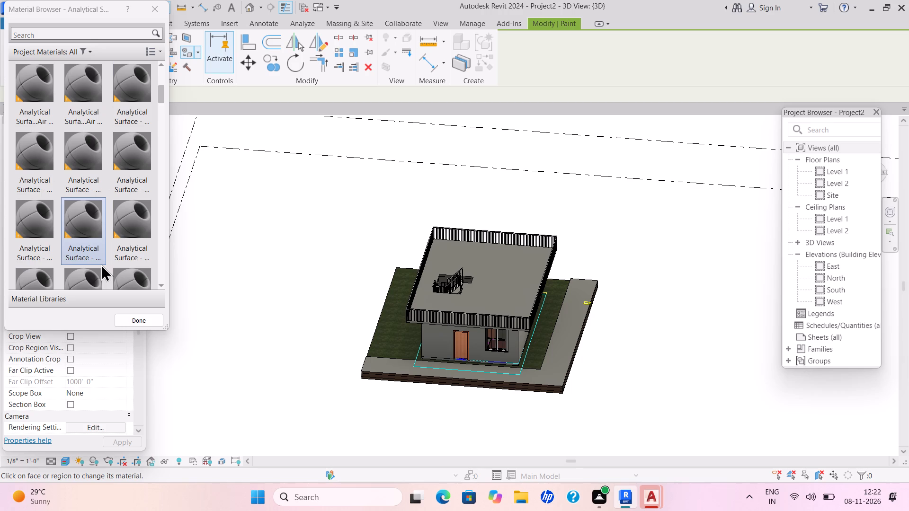
{"action": "scroll", "coordinate": [101, 264], "scroll_direction": "down", "scroll_amount": 2}
{"action": "scroll", "coordinate": [101, 264], "scroll_direction": "up", "scroll_amount": 1}
{"action": "scroll", "coordinate": [101, 264], "scroll_direction": "down", "scroll_amount": 3}
{"action": "scroll", "coordinate": [101, 264], "scroll_direction": "up", "scroll_amount": 1}
{"action": "scroll", "coordinate": [101, 264], "scroll_direction": "down", "scroll_amount": 1}
{"action": "scroll", "coordinate": [101, 264], "scroll_direction": "up", "scroll_amount": 1}
{"action": "scroll", "coordinate": [101, 264], "scroll_direction": "down", "scroll_amount": 2}
{"action": "scroll", "coordinate": [101, 264], "scroll_direction": "up", "scroll_amount": 1}
{"action": "scroll", "coordinate": [101, 264], "scroll_direction": "down", "scroll_amount": 1}
{"action": "scroll", "coordinate": [101, 264], "scroll_direction": "up", "scroll_amount": 1}
{"action": "scroll", "coordinate": [101, 264], "scroll_direction": "down", "scroll_amount": 1}
{"action": "scroll", "coordinate": [101, 264], "scroll_direction": "up", "scroll_amount": 1}
{"action": "scroll", "coordinate": [101, 264], "scroll_direction": "down", "scroll_amount": 2}
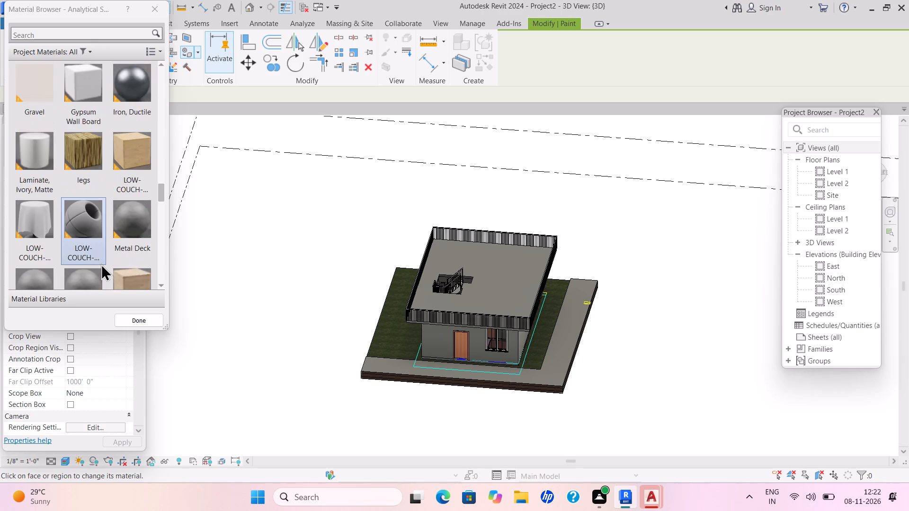
{"action": "scroll", "coordinate": [101, 264], "scroll_direction": "down", "scroll_amount": 1}
{"action": "scroll", "coordinate": [101, 264], "scroll_direction": "up", "scroll_amount": 1}
{"action": "scroll", "coordinate": [101, 264], "scroll_direction": "down", "scroll_amount": 2}
{"action": "scroll", "coordinate": [101, 264], "scroll_direction": "up", "scroll_amount": 1}
{"action": "scroll", "coordinate": [101, 264], "scroll_direction": "down", "scroll_amount": 1}
{"action": "scroll", "coordinate": [101, 264], "scroll_direction": "up", "scroll_amount": 1}
{"action": "left_click", "coordinate": [44, 168]}
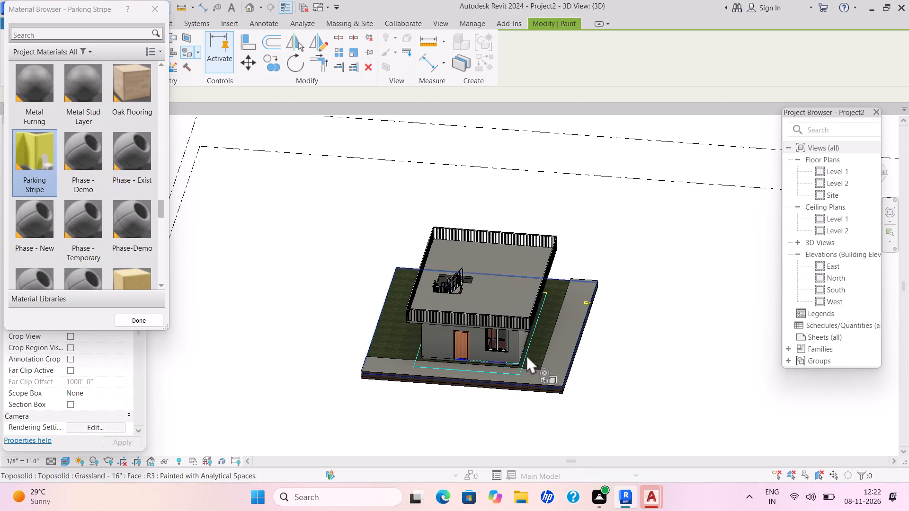
{"action": "left_click", "coordinate": [486, 348]}
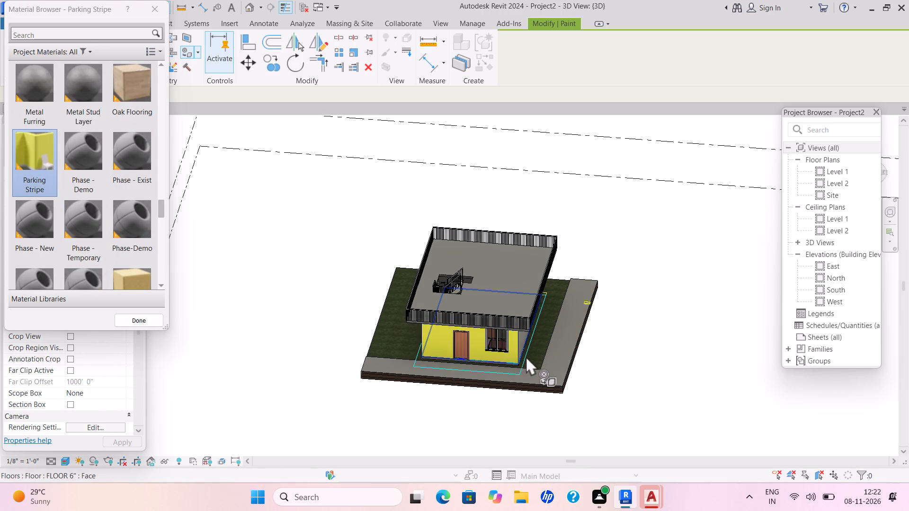
Paint the house's other three exterior wall faces, both sides and the rear, with the Parking Stripe material.
{"action": "scroll", "coordinate": [526, 356], "scroll_direction": "up", "scroll_amount": 2}
{"action": "scroll", "coordinate": [526, 356], "scroll_direction": "down", "scroll_amount": 1, "text": "shift"}
{"action": "middle_click_drag", "start_coordinate": [525, 356], "coordinate": [435, 367], "text": "shift"}
{"action": "scroll", "coordinate": [524, 356], "scroll_direction": "up", "scroll_amount": 1, "text": "shift"}
{"action": "scroll", "coordinate": [439, 362], "scroll_direction": "up", "scroll_amount": 1}
{"action": "left_click", "coordinate": [446, 358]}
{"action": "scroll", "coordinate": [529, 338], "scroll_direction": "down", "scroll_amount": 3}
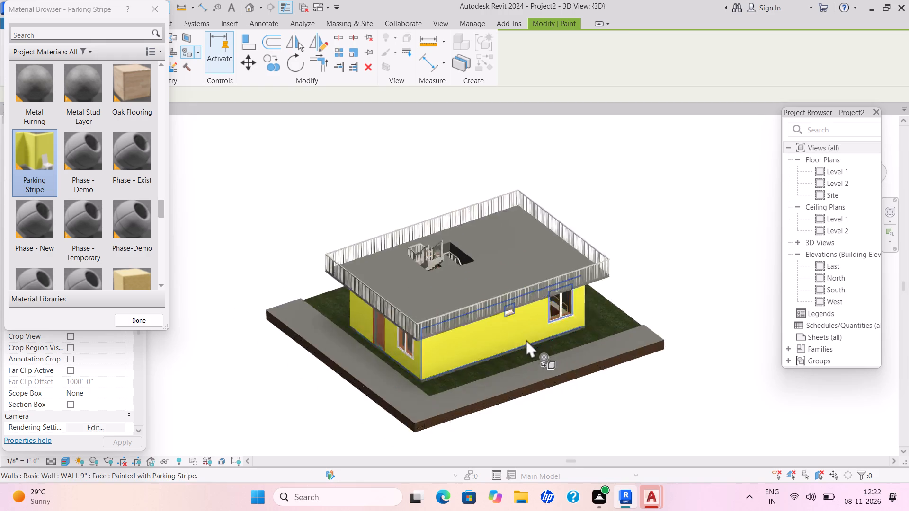
{"action": "middle_click_drag", "start_coordinate": [525, 340], "coordinate": [385, 366], "text": "shift"}
{"action": "left_click", "coordinate": [505, 346]}
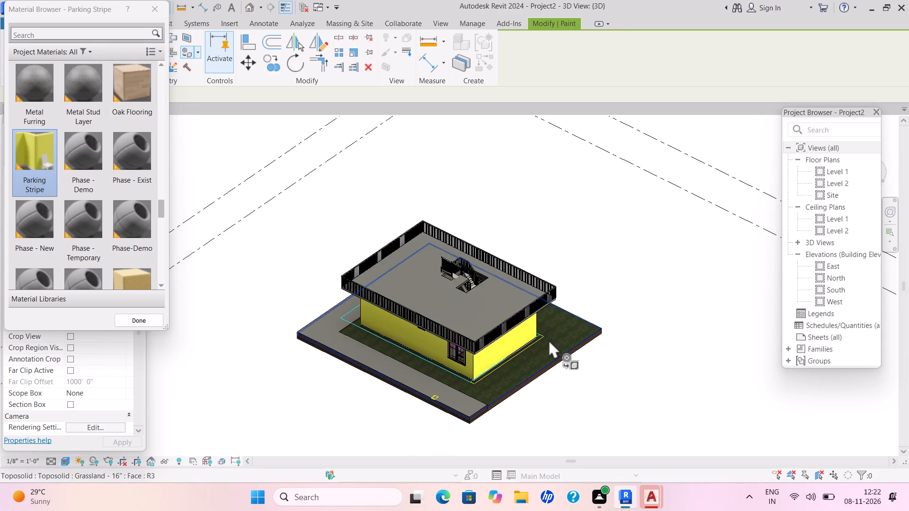
{"action": "middle_click_drag", "start_coordinate": [546, 341], "coordinate": [378, 346], "text": "shift"}
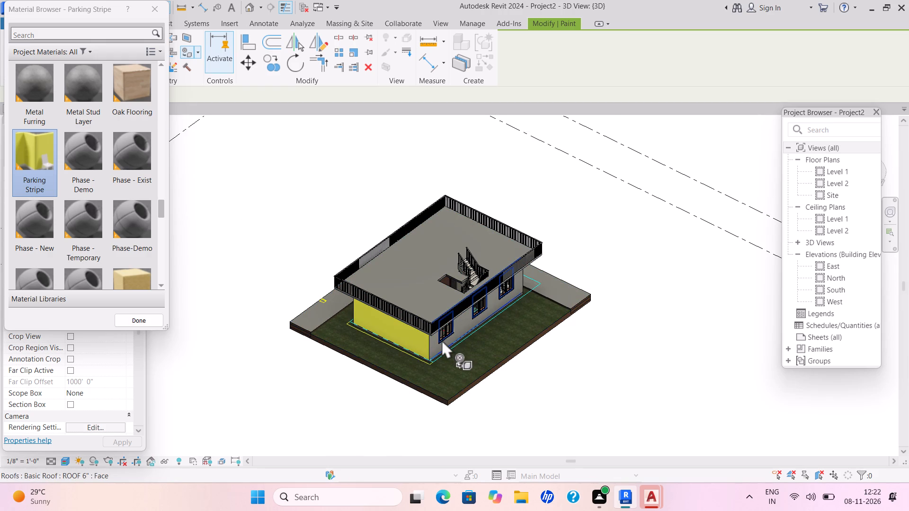
{"action": "left_click", "coordinate": [442, 340]}
Paint the roof's top face with the Oak Flooring material and finish painting.
{"action": "middle_click_drag", "start_coordinate": [558, 316], "coordinate": [329, 355], "text": "shift"}
{"action": "left_click", "coordinate": [143, 96]}
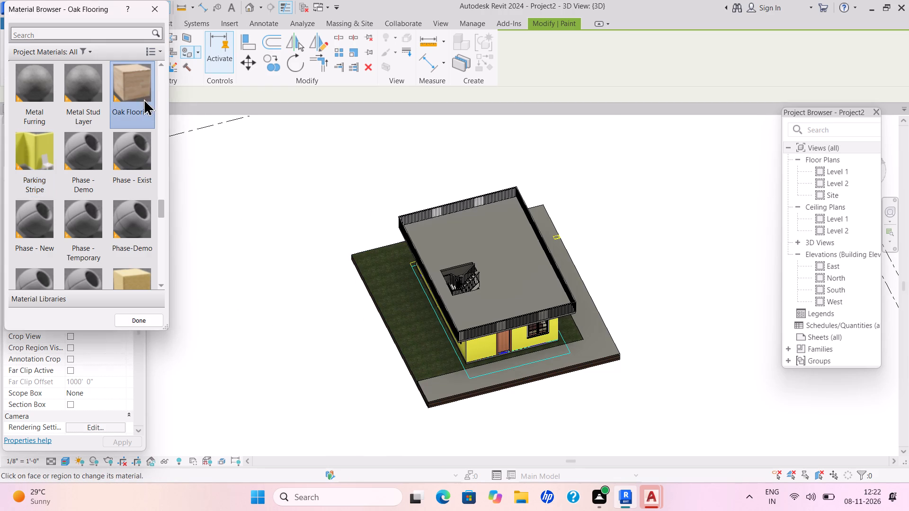
{"action": "left_click", "coordinate": [470, 271]}
{"action": "left_click", "coordinate": [503, 272]}
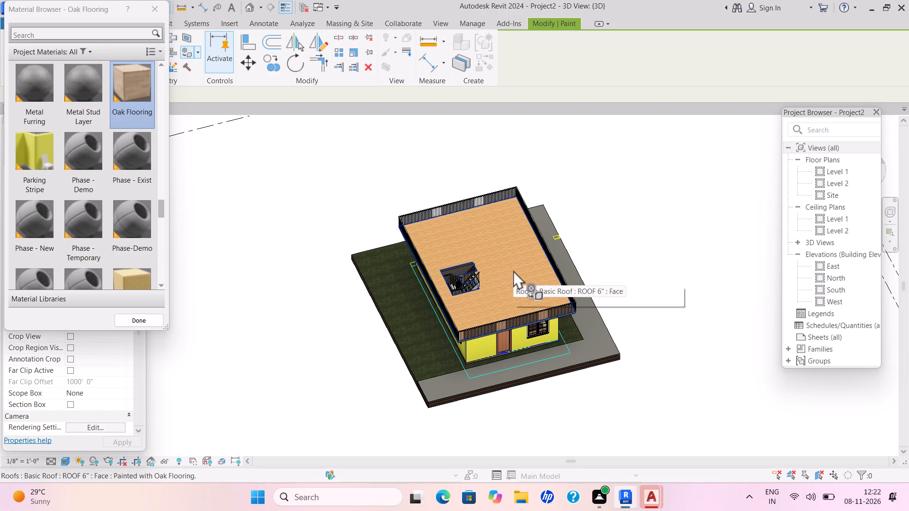
{"action": "key", "text": "Escape"}
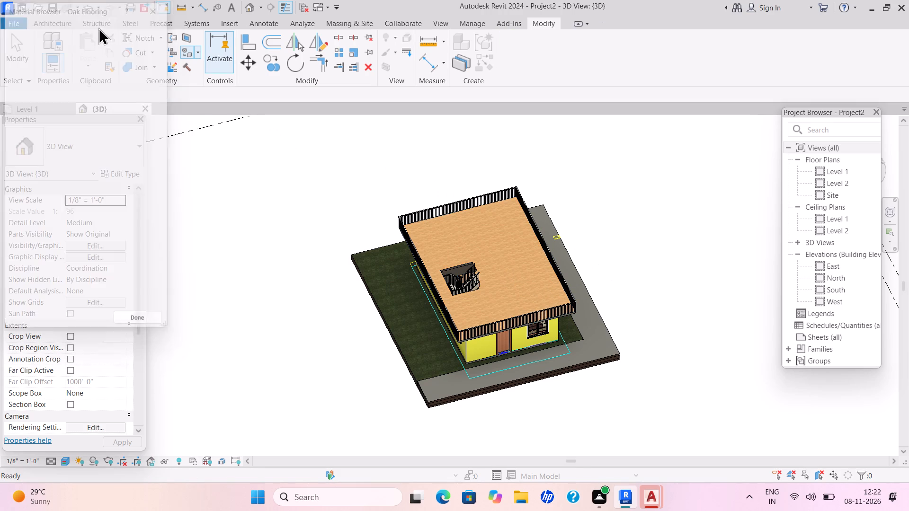
In the Level 1 floor plan, load the 2012 Porsche 911 Carrera S family from the cars folder as a component.
{"action": "left_click", "coordinate": [44, 114]}
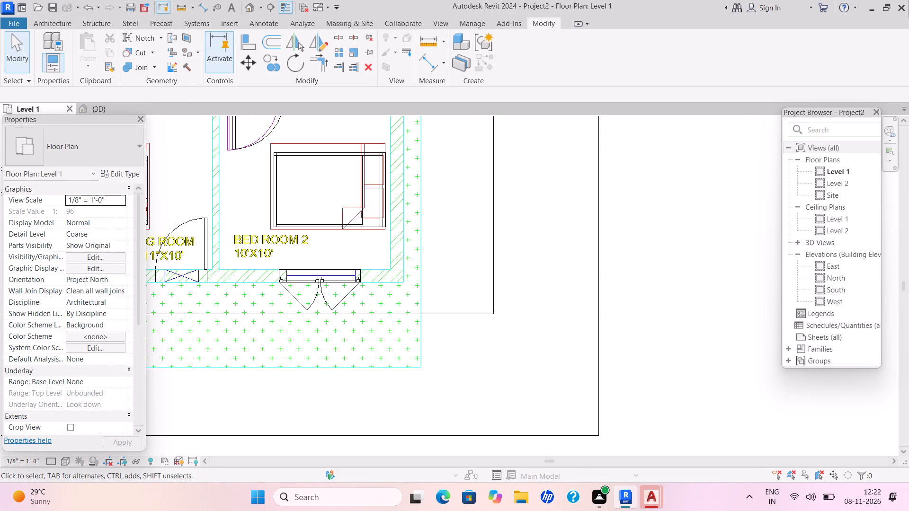
{"action": "left_click", "coordinate": [50, 24]}
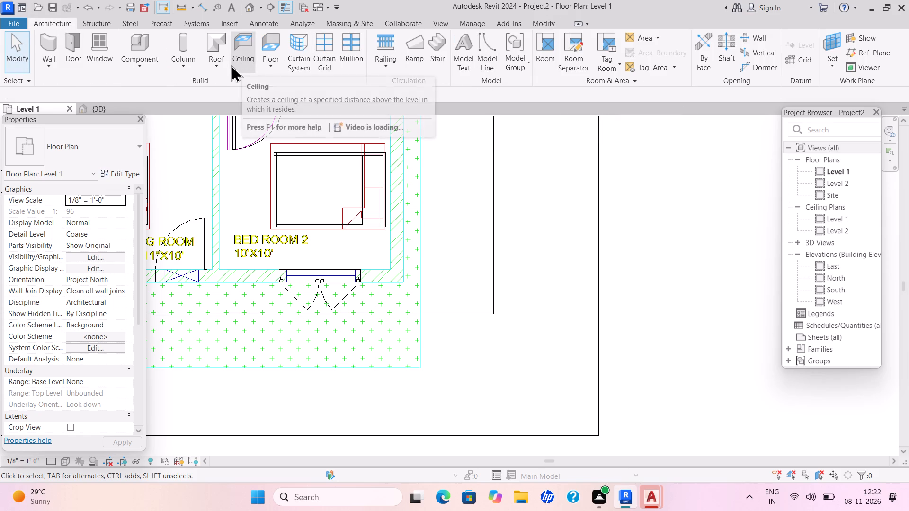
{"action": "left_click", "coordinate": [143, 71]}
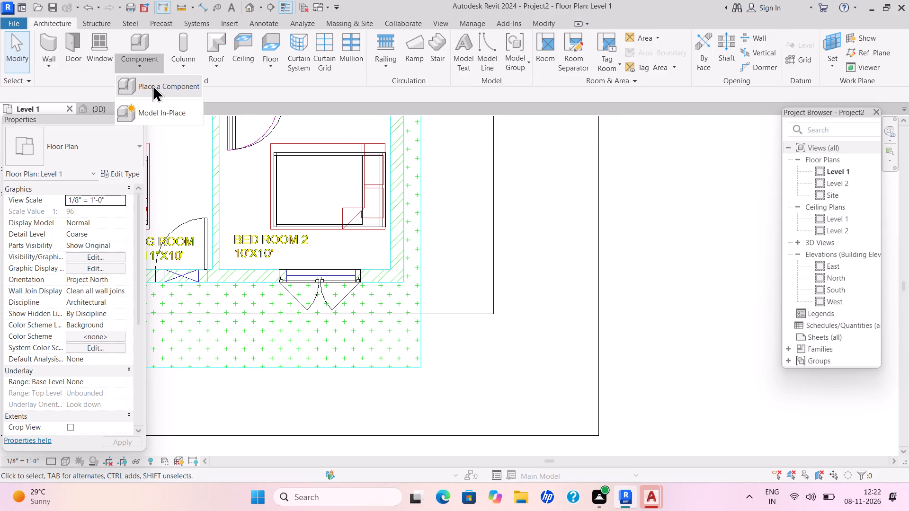
{"action": "left_click", "coordinate": [168, 93]}
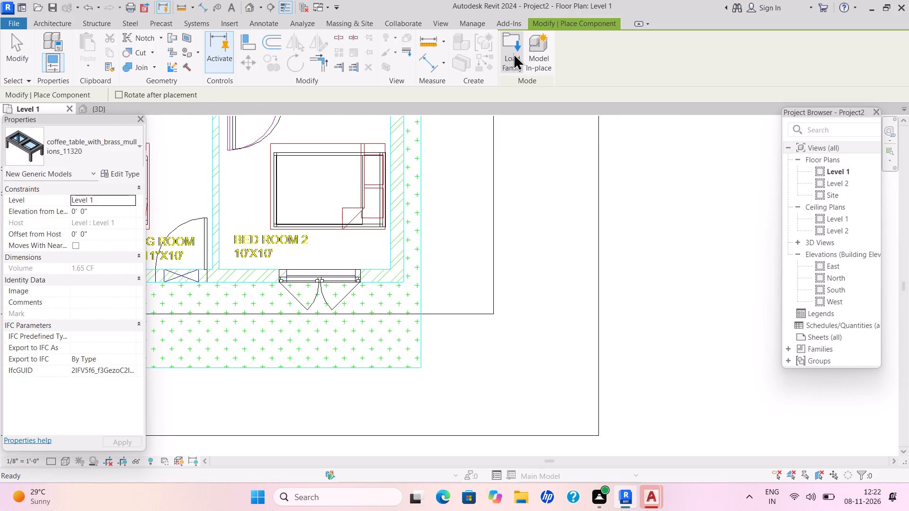
{"action": "double_click", "coordinate": [514, 55]}
{"action": "double_click", "coordinate": [268, 184]}
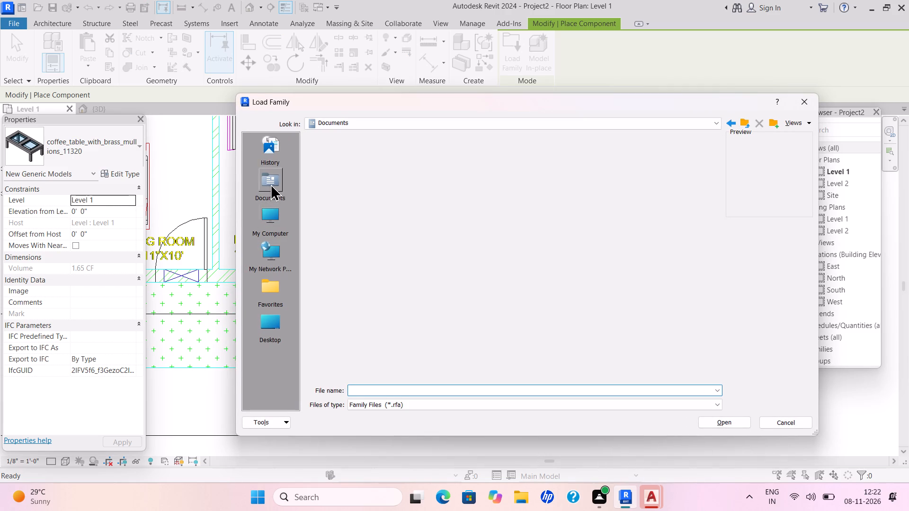
{"action": "double_click", "coordinate": [583, 163]}
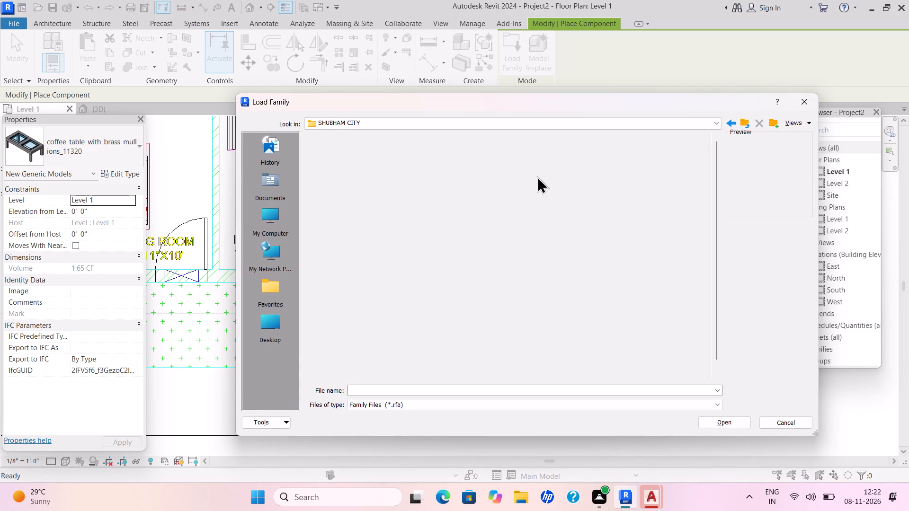
{"action": "double_click", "coordinate": [502, 165]}
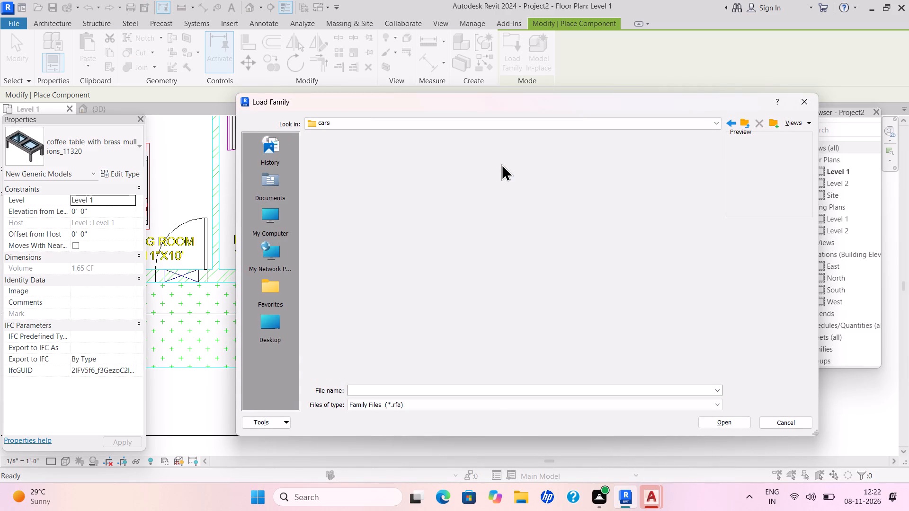
{"action": "double_click", "coordinate": [468, 173]}
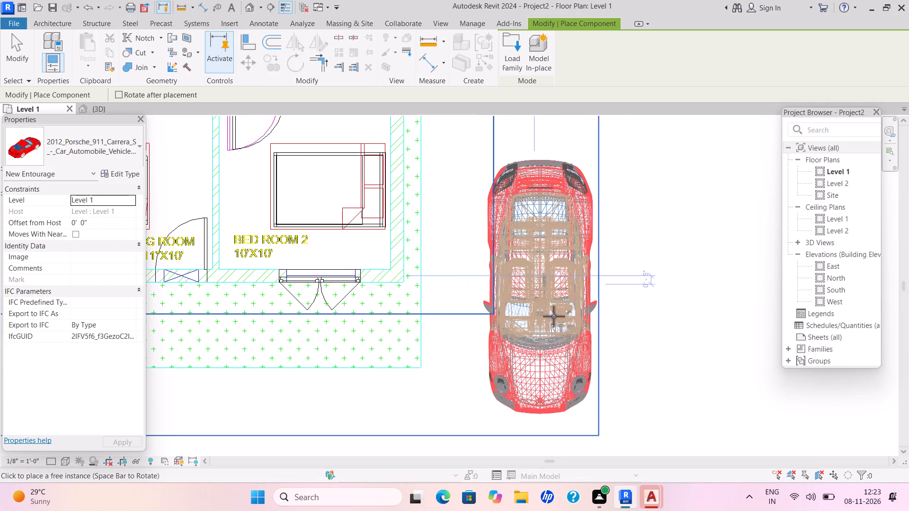
Rotate the car parallel to the front wall and place one outside Bedroom 2's window, about 5' 4 1/2" from the wall.
{"action": "key", "text": "space"}
{"action": "key", "text": "space"}
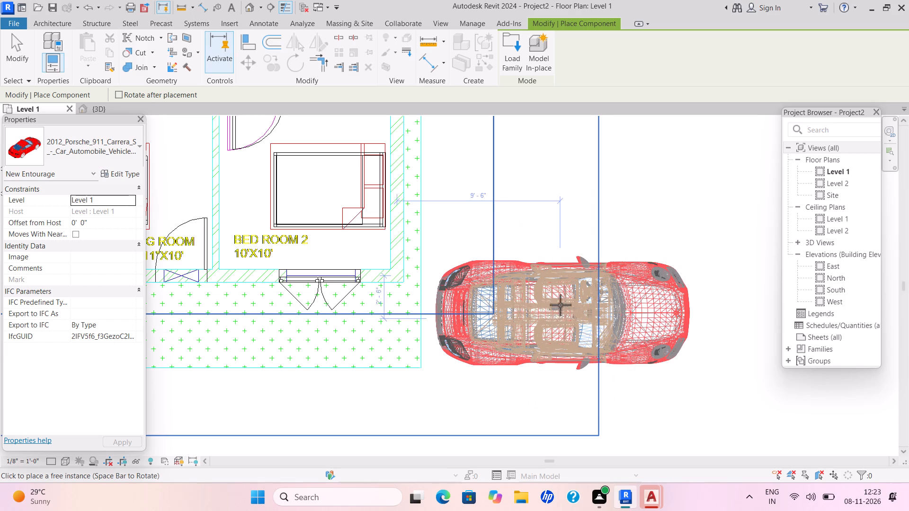
{"action": "key", "text": "space"}
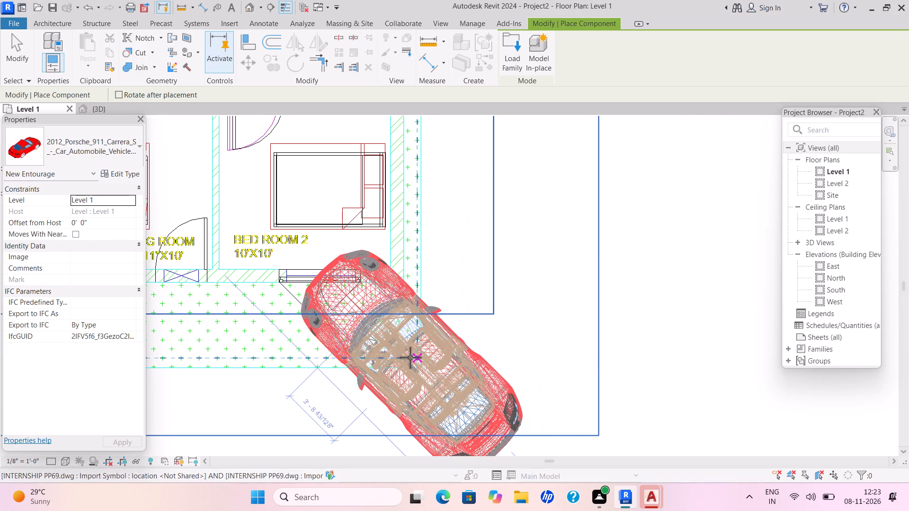
{"action": "key", "text": "space"}
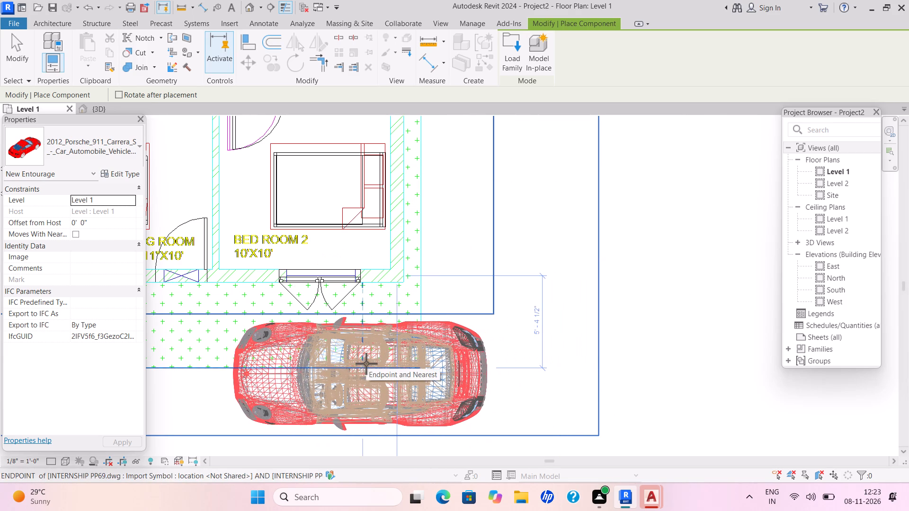
{"action": "left_click", "coordinate": [366, 363]}
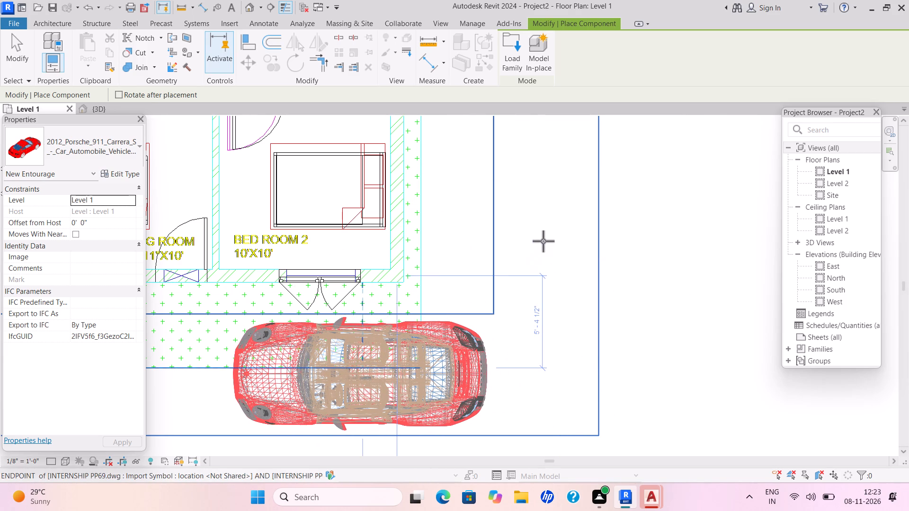
{"action": "key", "text": "Escape"}
{"action": "key", "text": "Escape"}
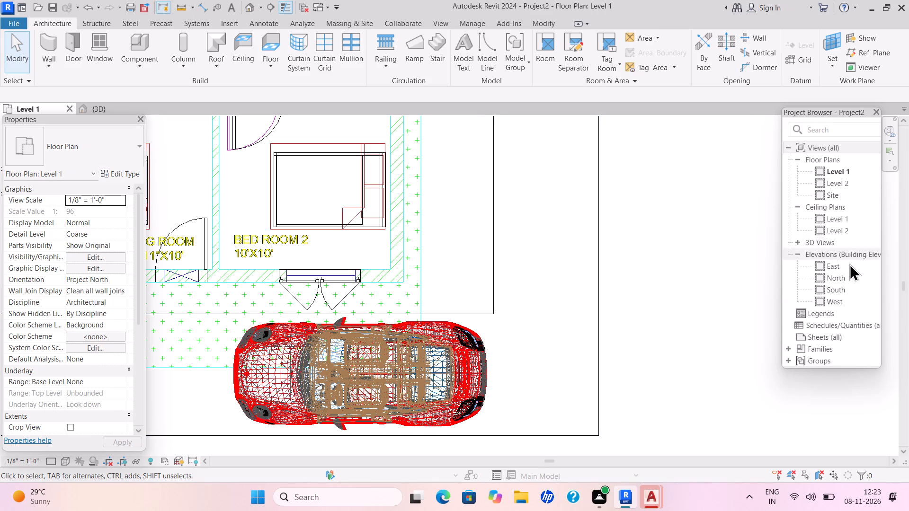
In the South elevation, add a level by picking Level 2 with a 6" upward offset.
{"action": "left_click", "coordinate": [852, 290]}
{"action": "left_click", "coordinate": [849, 289]}
{"action": "left_click", "coordinate": [832, 290]}
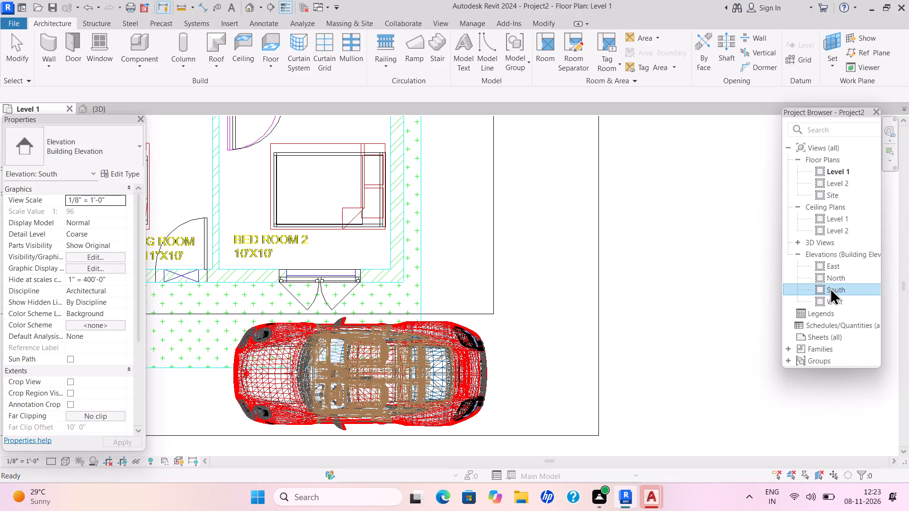
{"action": "double_click", "coordinate": [830, 288]}
{"action": "middle_click_drag", "start_coordinate": [573, 352], "coordinate": [375, 382]}
{"action": "left_click", "coordinate": [791, 44]}
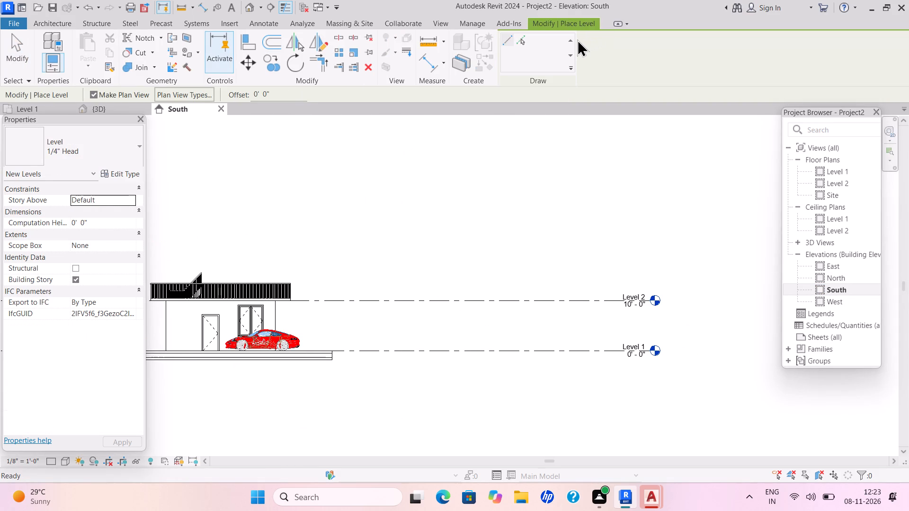
{"action": "double_click", "coordinate": [521, 38]}
{"action": "left_click_drag", "start_coordinate": [277, 93], "coordinate": [236, 105]}
{"action": "key", "text": "BackSpace"}
{"action": "type", "text": "6\""}
{"action": "key", "text": "Return"}
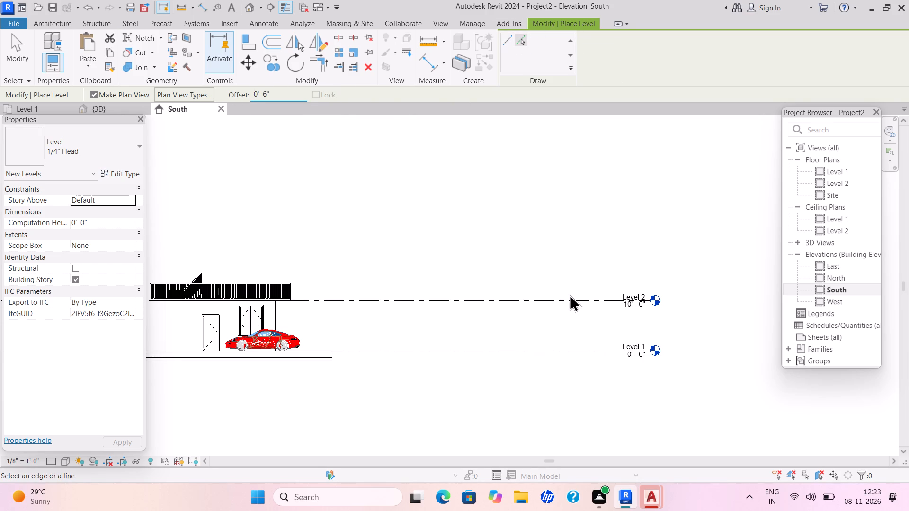
{"action": "left_click", "coordinate": [571, 296]}
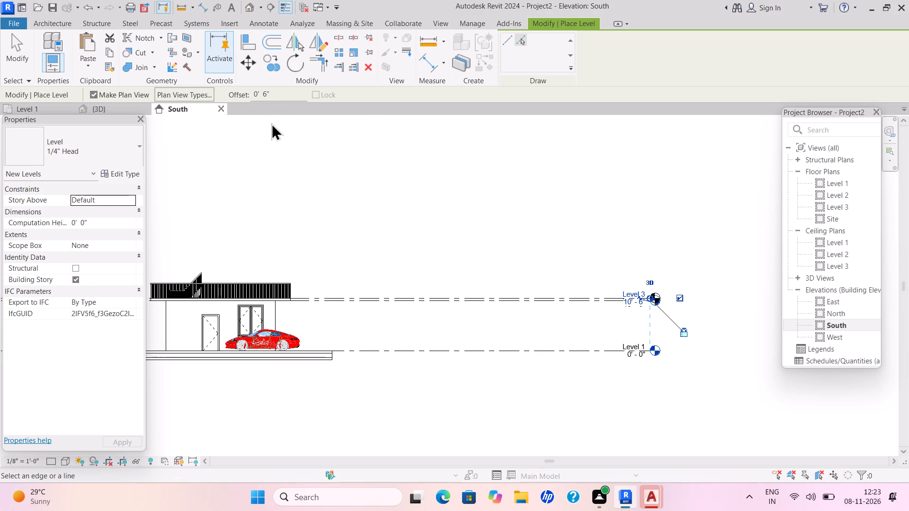
Add four more levels upward at 10' 6" offsets, starting from the 10' 6" level and reaching 52' 6".
{"action": "left_click_drag", "start_coordinate": [279, 88], "coordinate": [239, 106]}
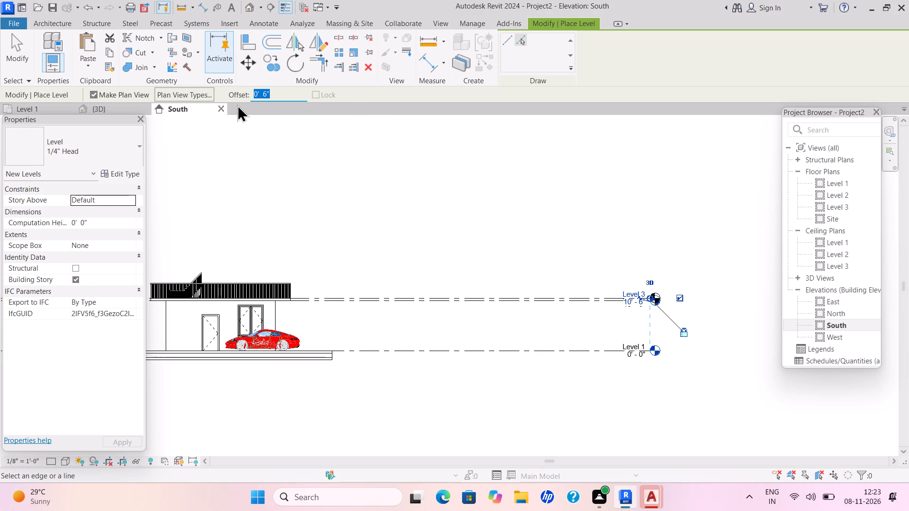
{"action": "key", "text": "BackSpace"}
{"action": "type", "text": "10'"}
{"action": "type", "text": "6\""}
{"action": "key", "text": "Return"}
{"action": "left_click", "coordinate": [539, 295]}
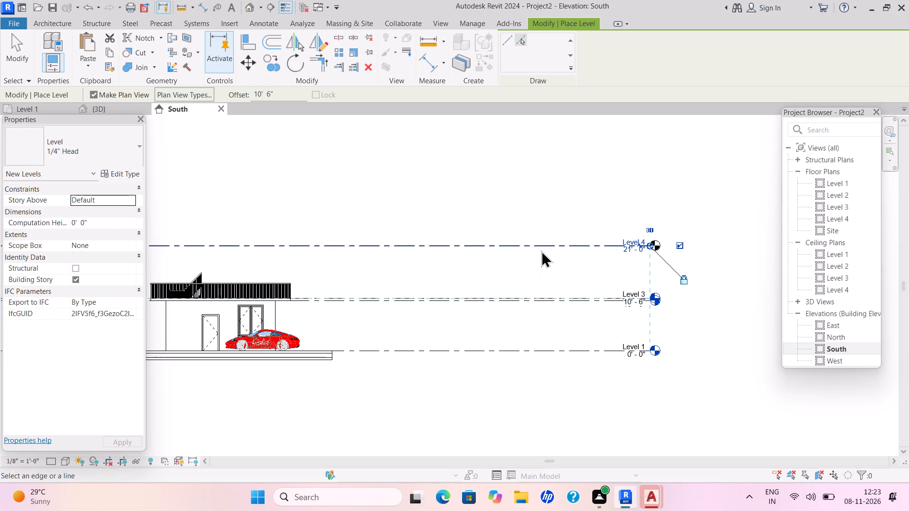
{"action": "left_click", "coordinate": [541, 244]}
{"action": "left_click", "coordinate": [551, 189]}
{"action": "middle_click_drag", "start_coordinate": [606, 183], "coordinate": [642, 260]}
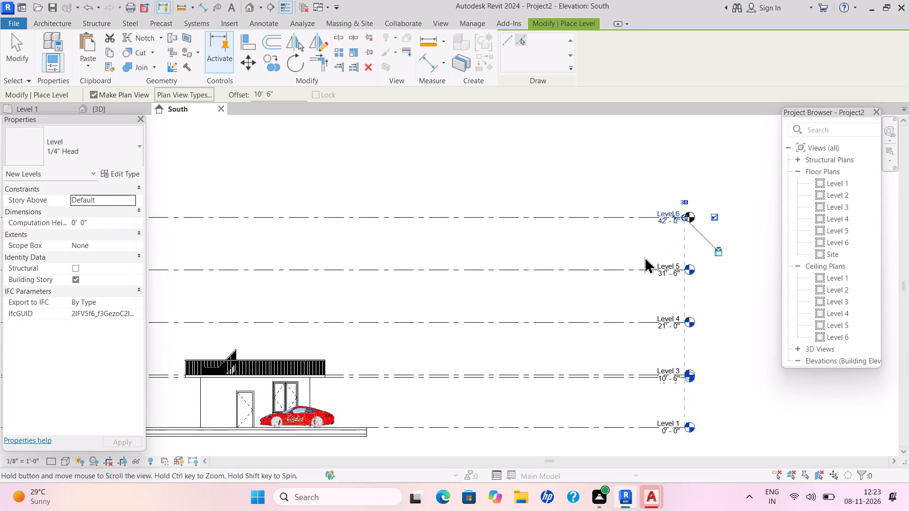
{"action": "left_click", "coordinate": [604, 214]}
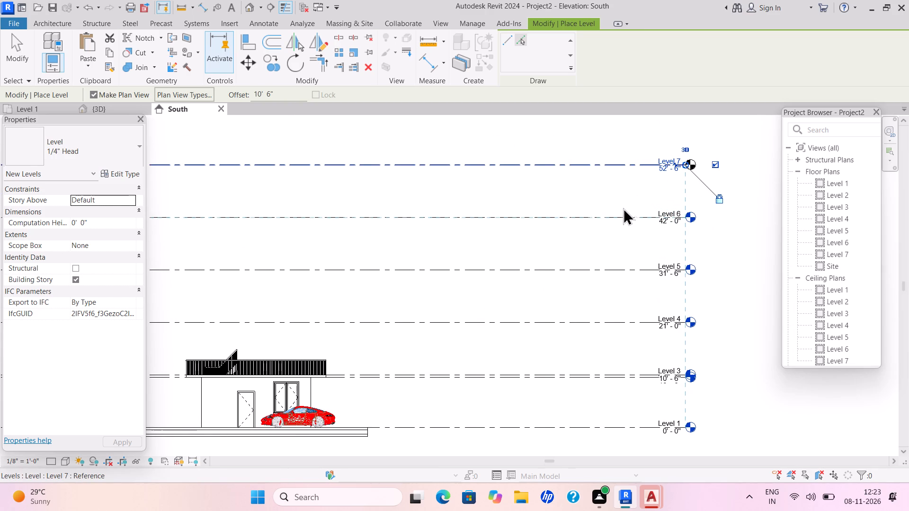
{"action": "key", "text": "Escape"}
{"action": "middle_click_drag", "start_coordinate": [393, 346], "coordinate": [493, 282]}
{"action": "key", "text": "Escape"}
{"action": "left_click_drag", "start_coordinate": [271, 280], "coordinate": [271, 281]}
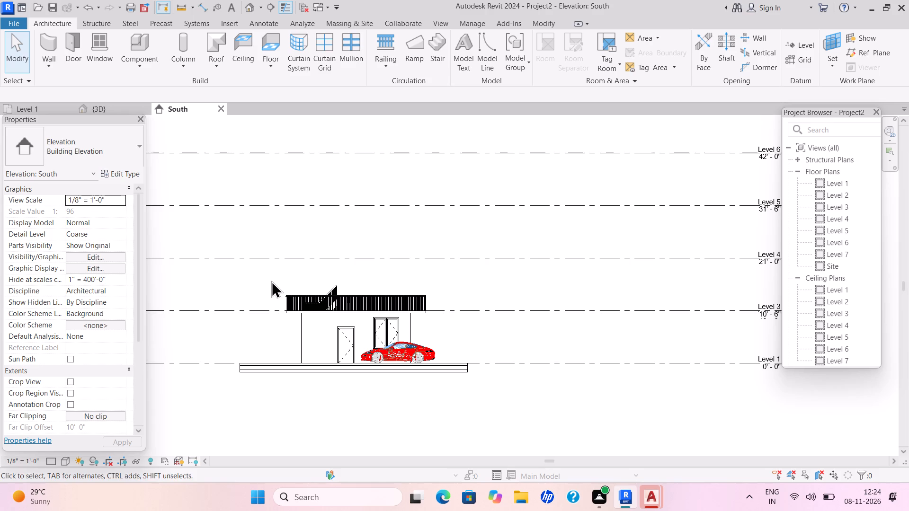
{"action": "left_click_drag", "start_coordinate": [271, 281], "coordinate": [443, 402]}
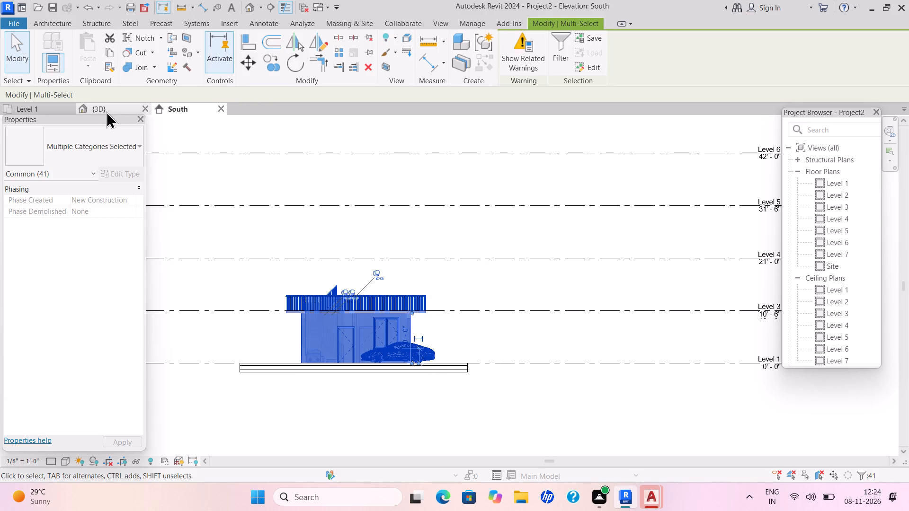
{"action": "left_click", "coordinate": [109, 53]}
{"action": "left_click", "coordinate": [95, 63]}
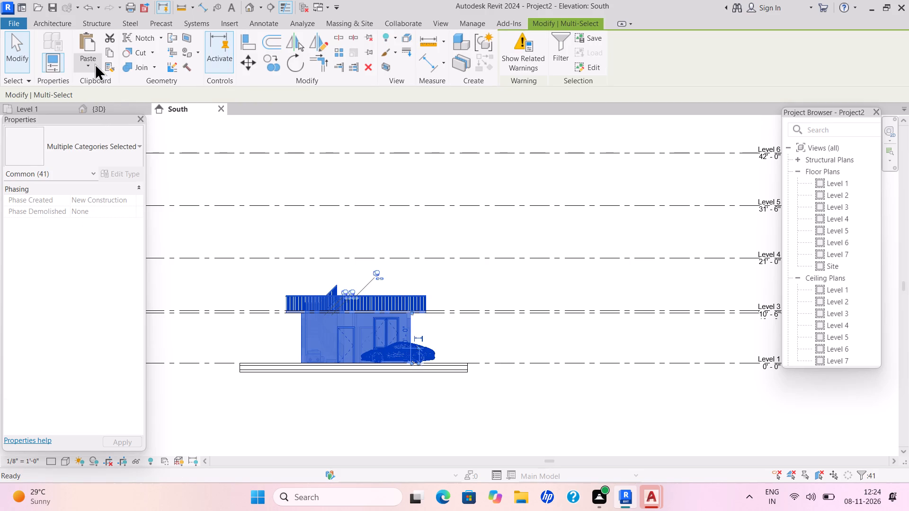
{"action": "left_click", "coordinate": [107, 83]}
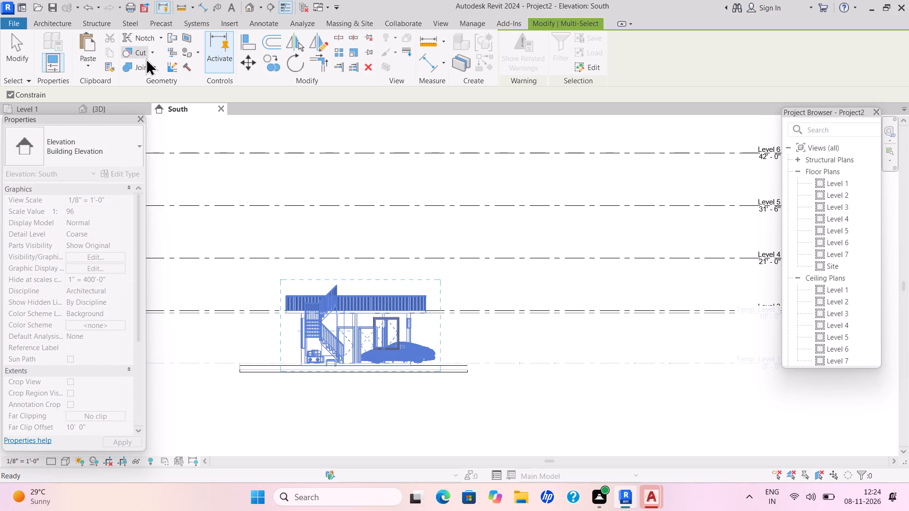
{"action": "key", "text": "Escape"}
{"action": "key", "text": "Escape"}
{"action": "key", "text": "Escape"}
In the South elevation, copy the whole house with its car and paste it aligned to Levels 3 through 7.
{"action": "left_click_drag", "start_coordinate": [265, 271], "coordinate": [405, 315]}
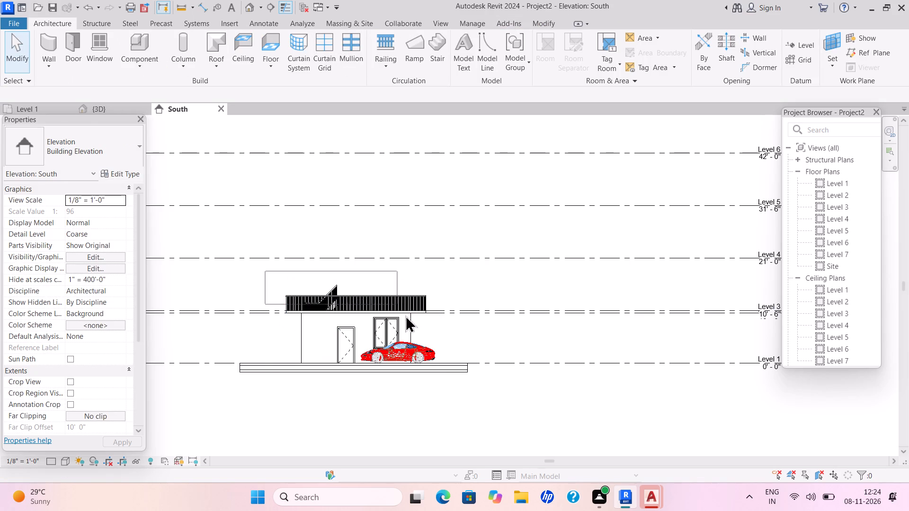
{"action": "left_click_drag", "start_coordinate": [405, 315], "coordinate": [451, 414]}
{"action": "left_click", "coordinate": [108, 52]}
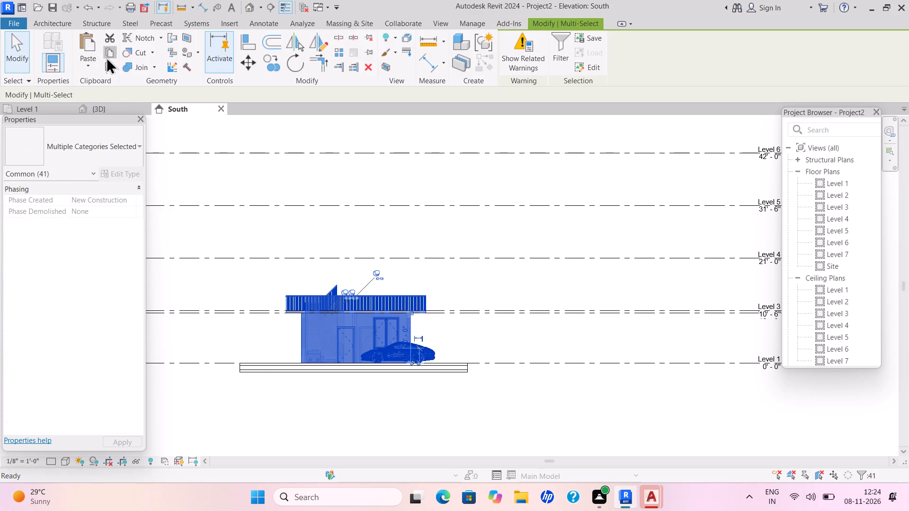
{"action": "left_click", "coordinate": [92, 69]}
{"action": "left_click", "coordinate": [110, 103]}
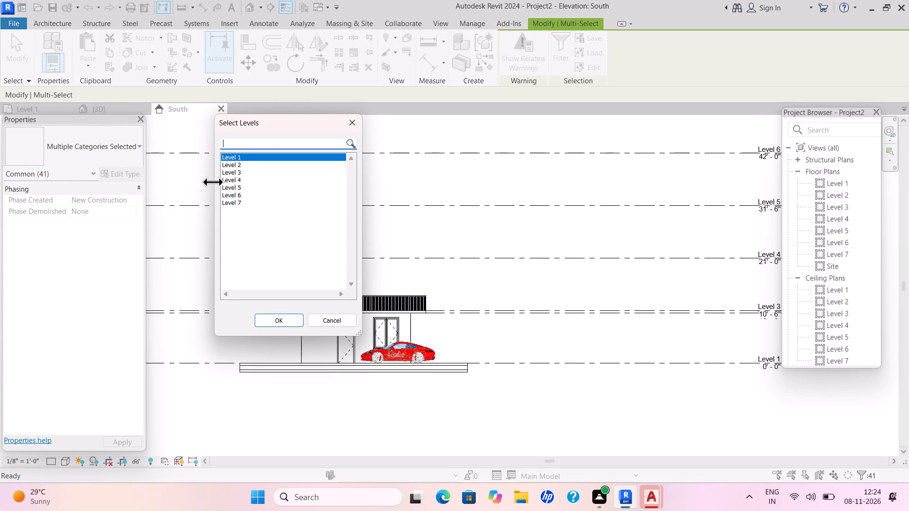
{"action": "left_click_drag", "start_coordinate": [230, 172], "coordinate": [229, 222]}
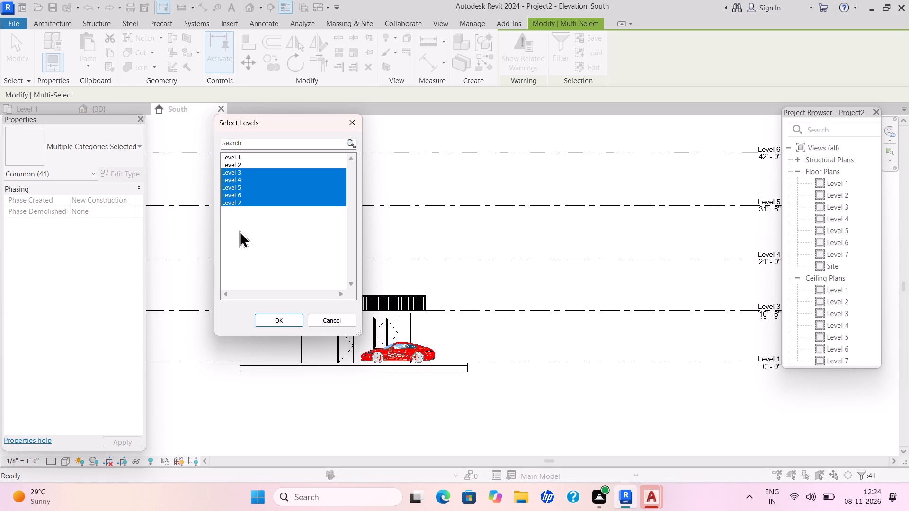
{"action": "left_click", "coordinate": [284, 322]}
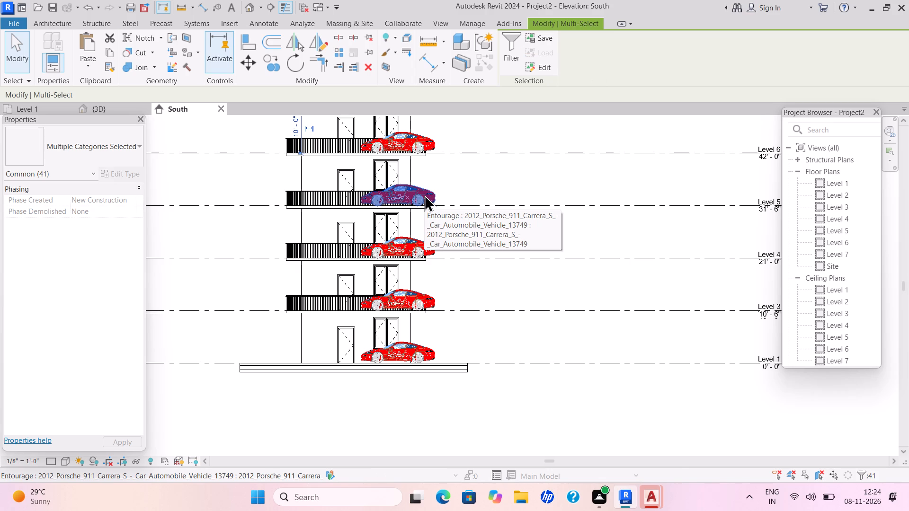
Delete the copied cars on Levels 3, 4, 5, 6 and 7, keeping only the ground-level car.
{"action": "left_click", "coordinate": [418, 292]}
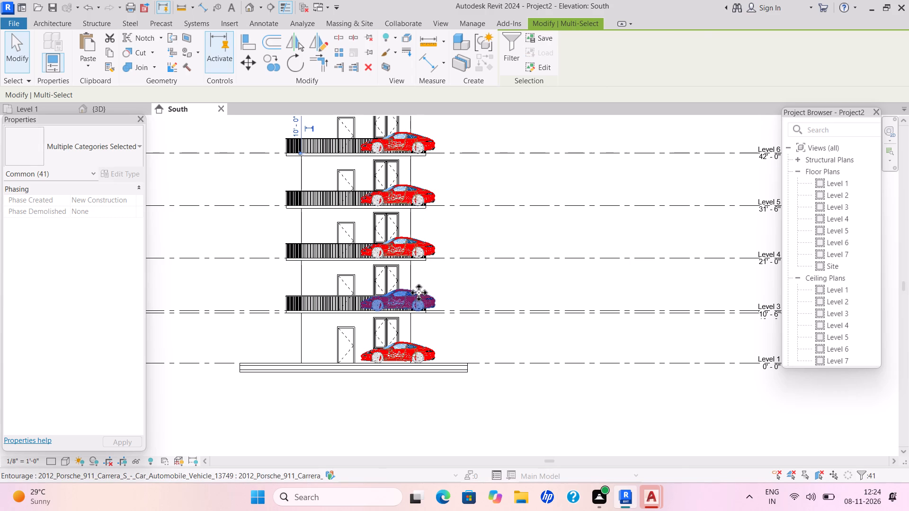
{"action": "key", "text": "Delete"}
{"action": "left_click", "coordinate": [414, 255]}
{"action": "key", "text": "Delete"}
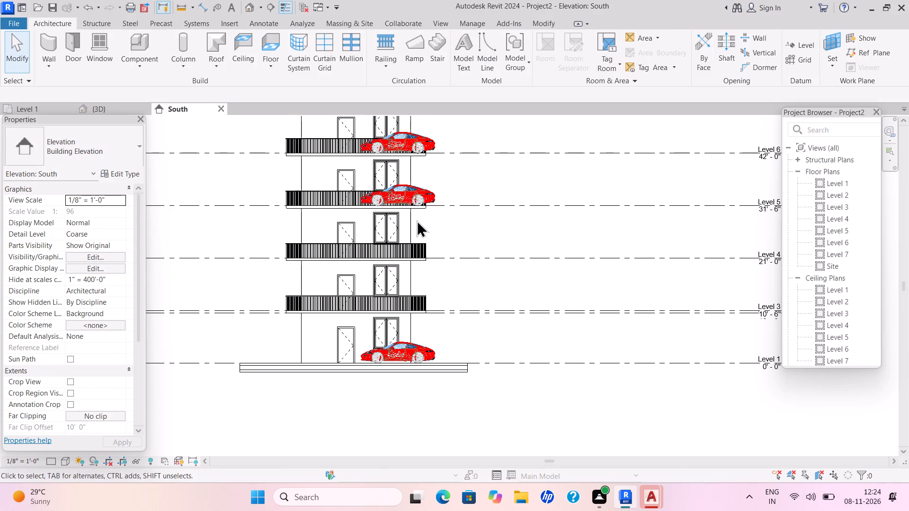
{"action": "left_click", "coordinate": [419, 203]}
{"action": "key", "text": "Delete"}
{"action": "left_click", "coordinate": [416, 151]}
{"action": "key", "text": "Delete"}
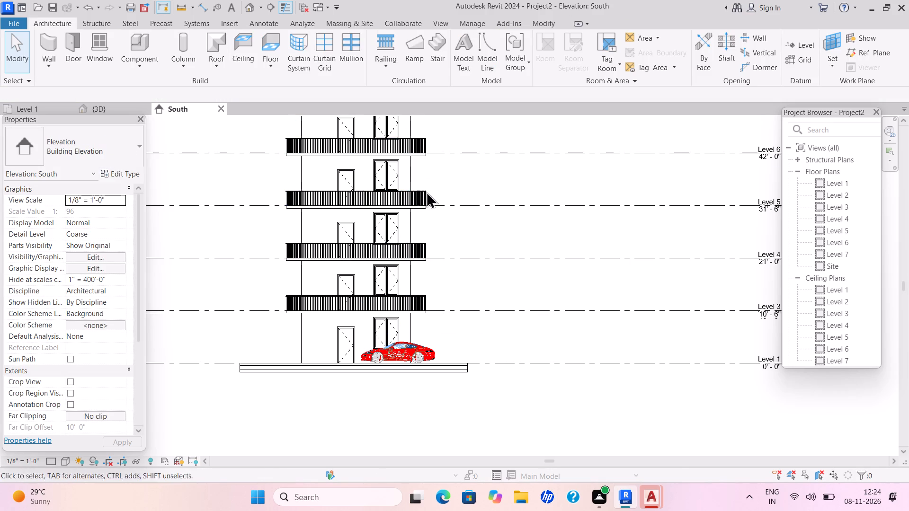
{"action": "middle_click_drag", "start_coordinate": [437, 243], "coordinate": [436, 304]}
{"action": "left_click", "coordinate": [420, 155]}
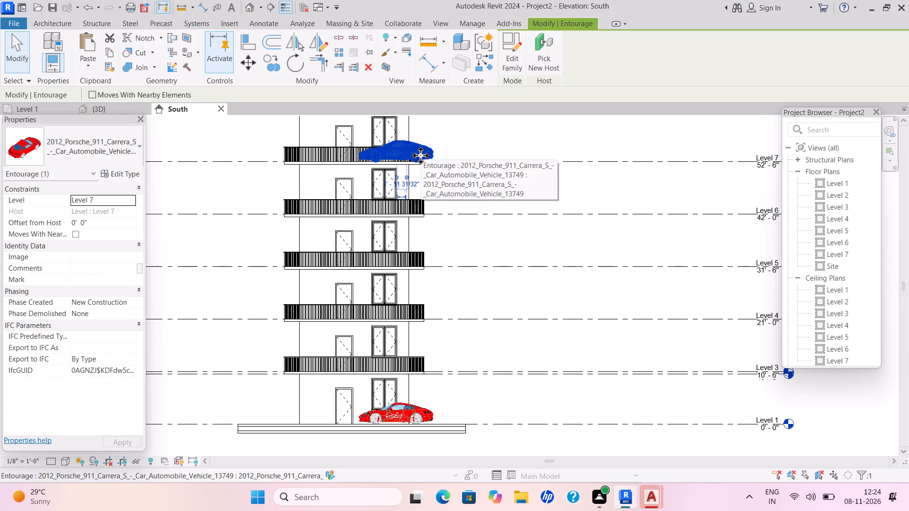
{"action": "key", "text": "Delete"}
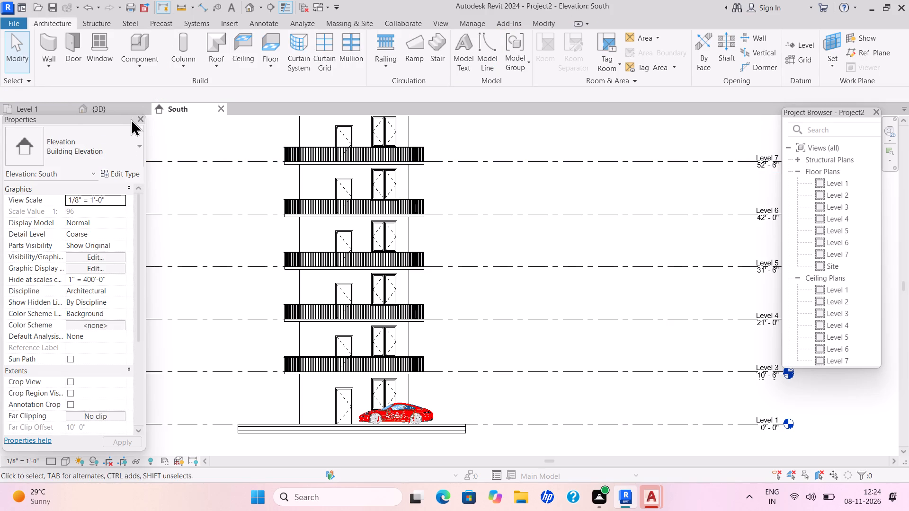
Examine the stacked storeys and the ground-level car from several sides in the 3D view.
{"action": "left_click", "coordinate": [122, 108]}
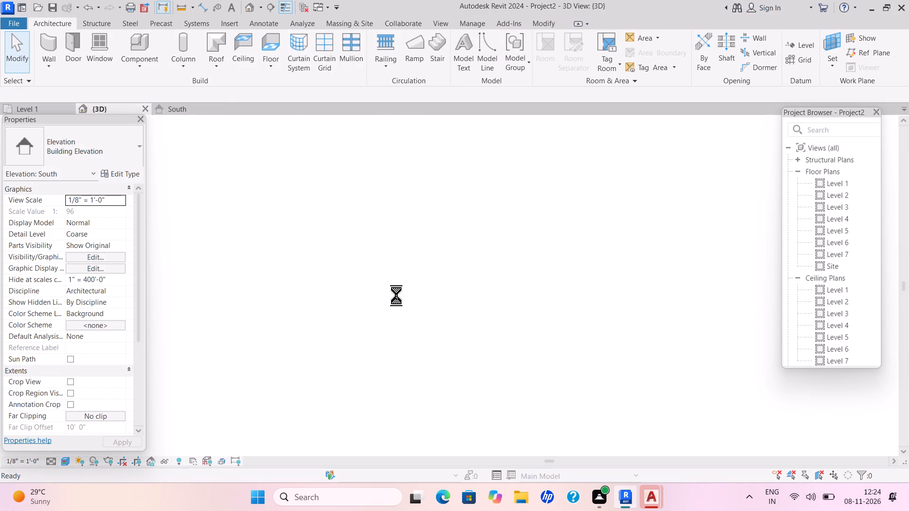
{"action": "middle_click_drag", "start_coordinate": [647, 266], "coordinate": [618, 295]}
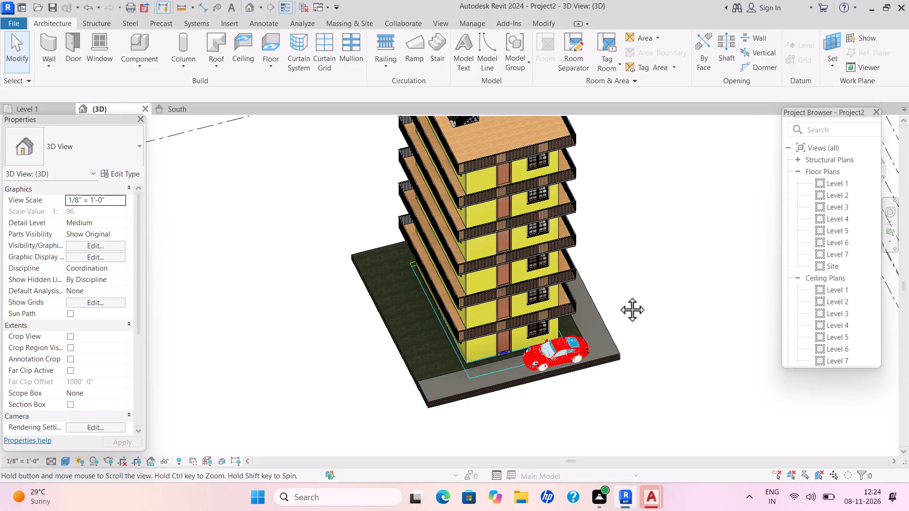
{"action": "middle_click_drag", "start_coordinate": [618, 295], "coordinate": [564, 325]}
{"action": "middle_click_drag", "start_coordinate": [544, 375], "coordinate": [473, 352], "text": "shift"}
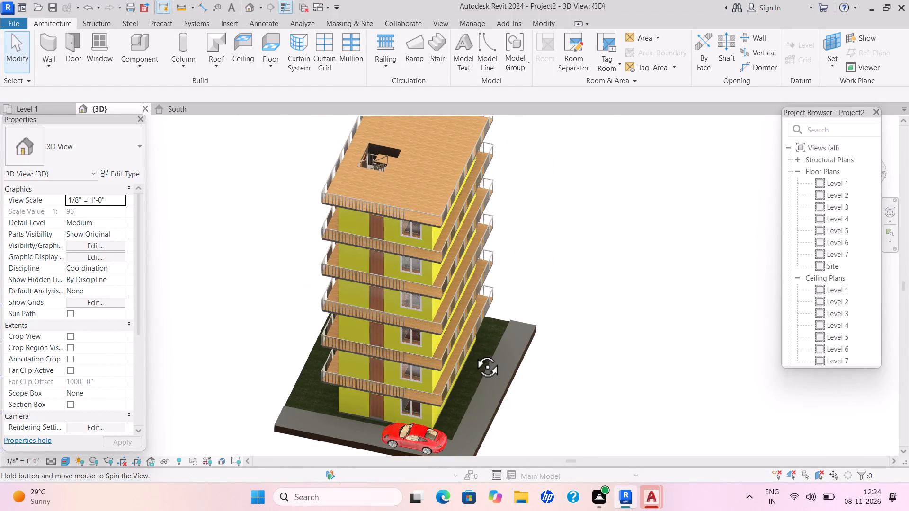
{"action": "middle_click_drag", "start_coordinate": [473, 352], "coordinate": [473, 352], "text": "shift"}
{"action": "middle_click_drag", "start_coordinate": [483, 339], "coordinate": [508, 310]}
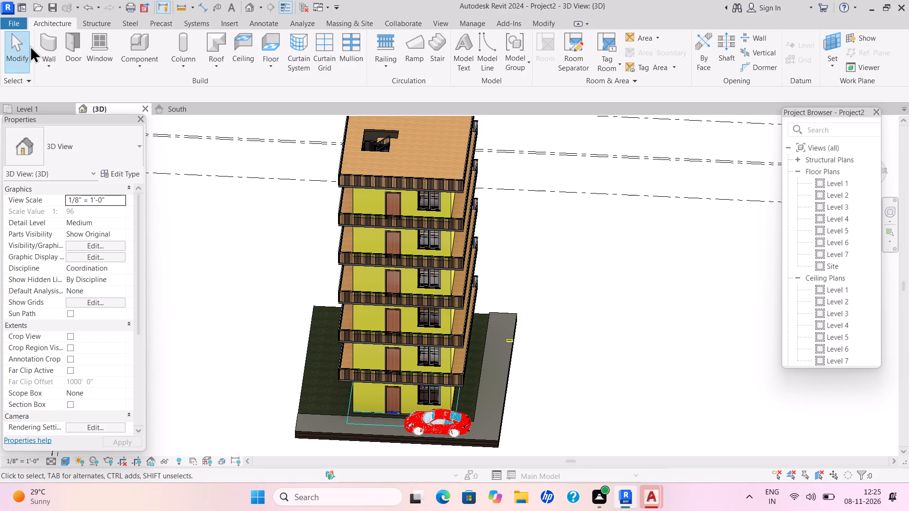
Save the project as a Revit project file named U2 on the Desktop.
{"action": "left_click_drag", "start_coordinate": [19, 23], "coordinate": [19, 27]}
{"action": "left_click", "coordinate": [67, 176]}
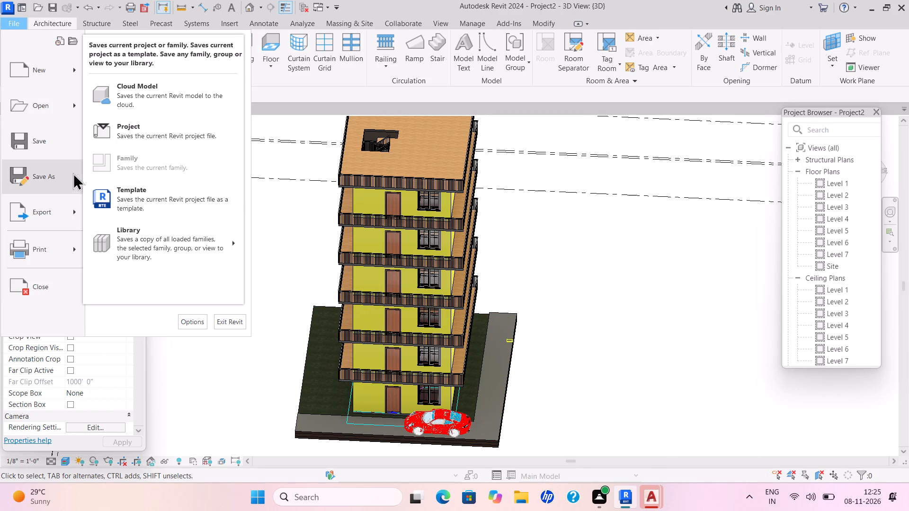
{"action": "left_click", "coordinate": [183, 137]}
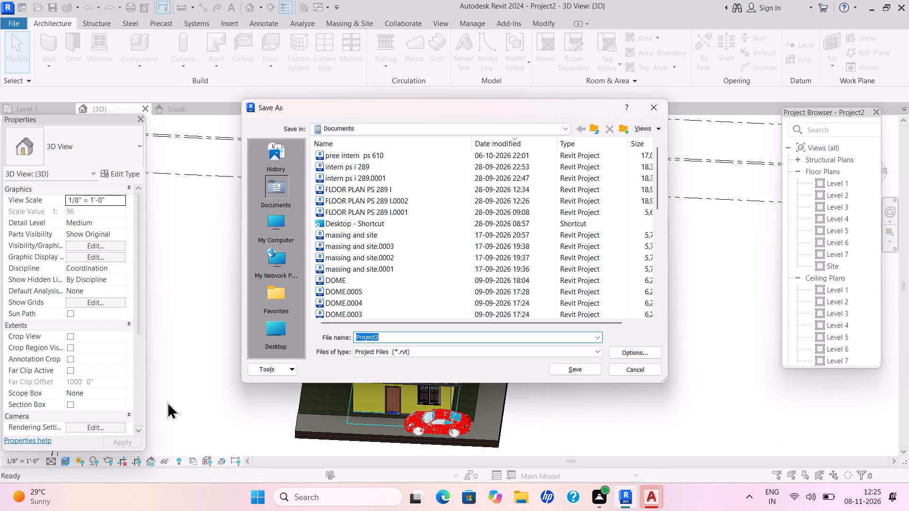
{"action": "left_click", "coordinate": [278, 346]}
{"action": "left_click", "coordinate": [275, 344]}
{"action": "left_click", "coordinate": [410, 334]}
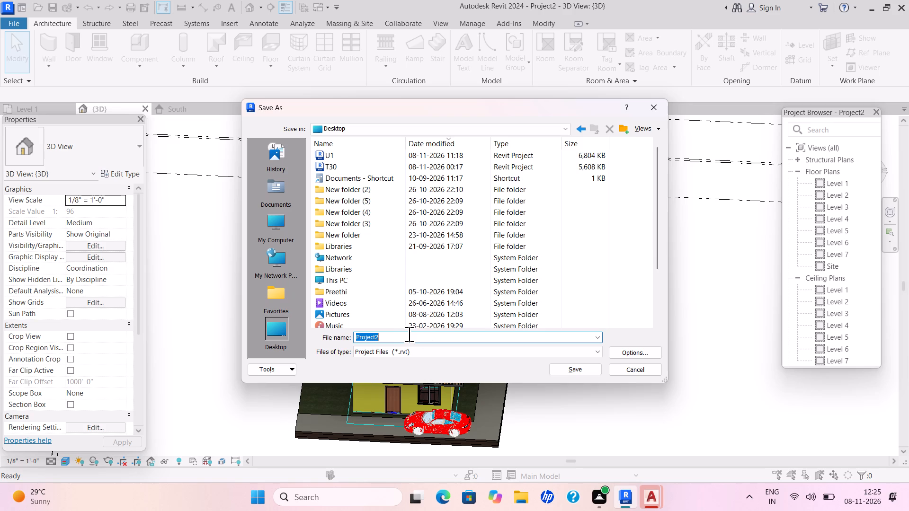
{"action": "key", "text": "BackSpace"}
{"action": "type", "text": "U2"}
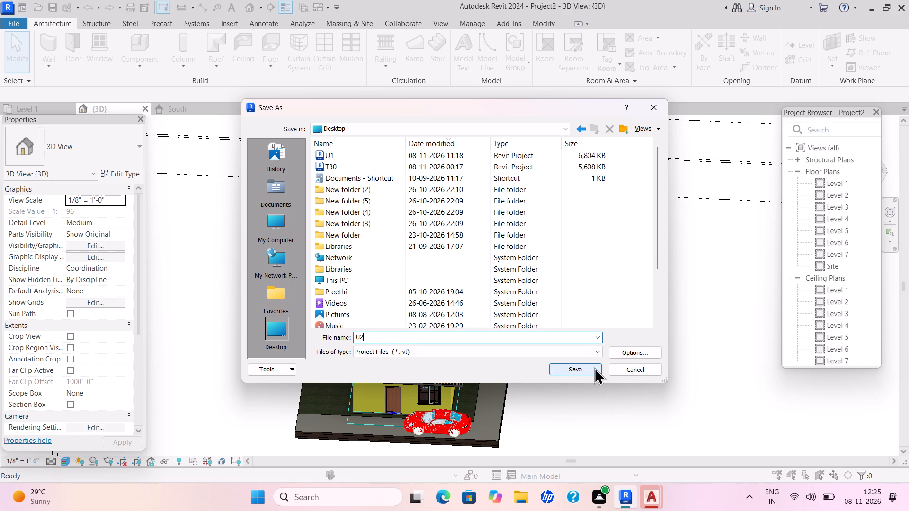
{"action": "left_click", "coordinate": [590, 367]}
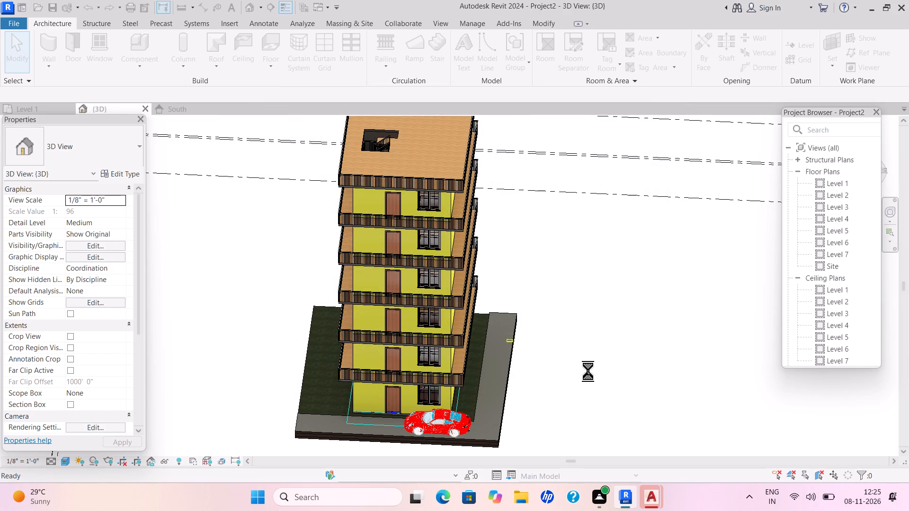
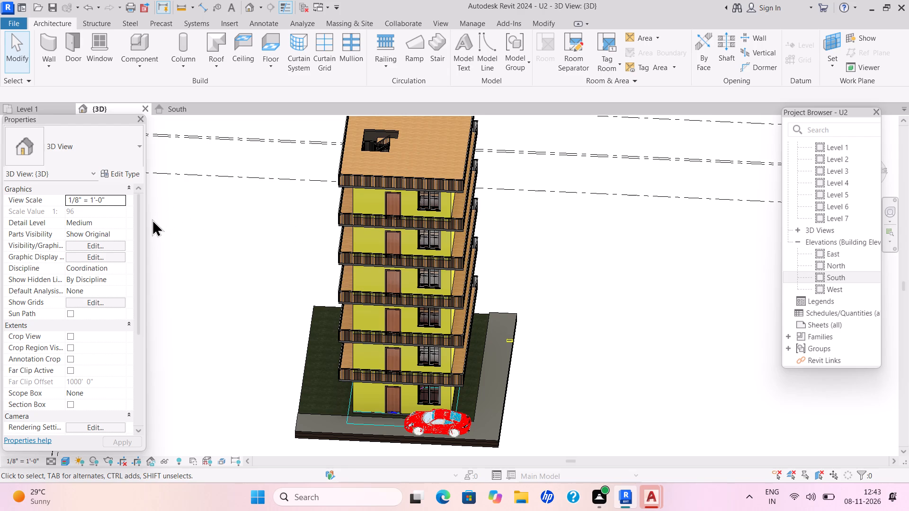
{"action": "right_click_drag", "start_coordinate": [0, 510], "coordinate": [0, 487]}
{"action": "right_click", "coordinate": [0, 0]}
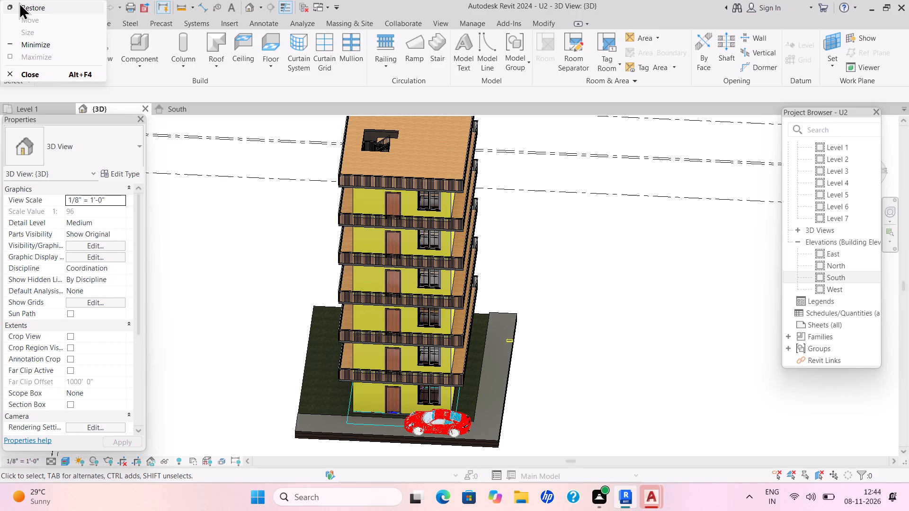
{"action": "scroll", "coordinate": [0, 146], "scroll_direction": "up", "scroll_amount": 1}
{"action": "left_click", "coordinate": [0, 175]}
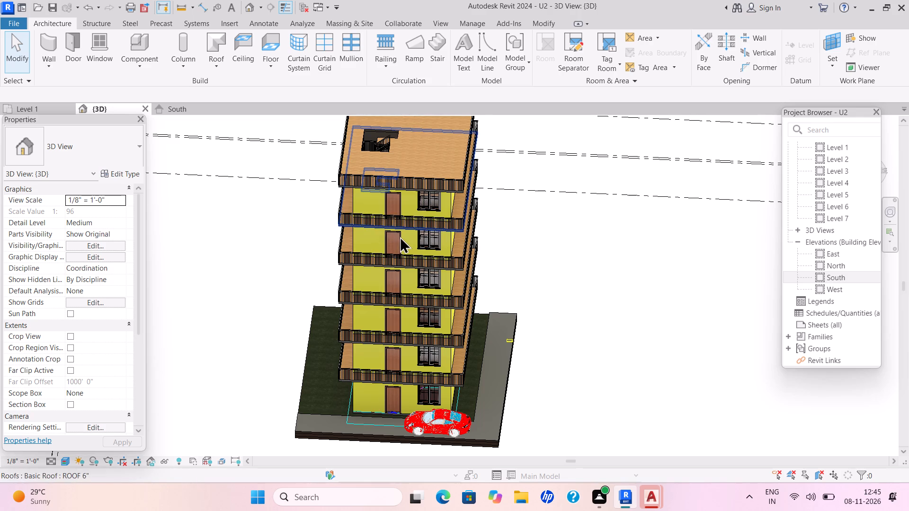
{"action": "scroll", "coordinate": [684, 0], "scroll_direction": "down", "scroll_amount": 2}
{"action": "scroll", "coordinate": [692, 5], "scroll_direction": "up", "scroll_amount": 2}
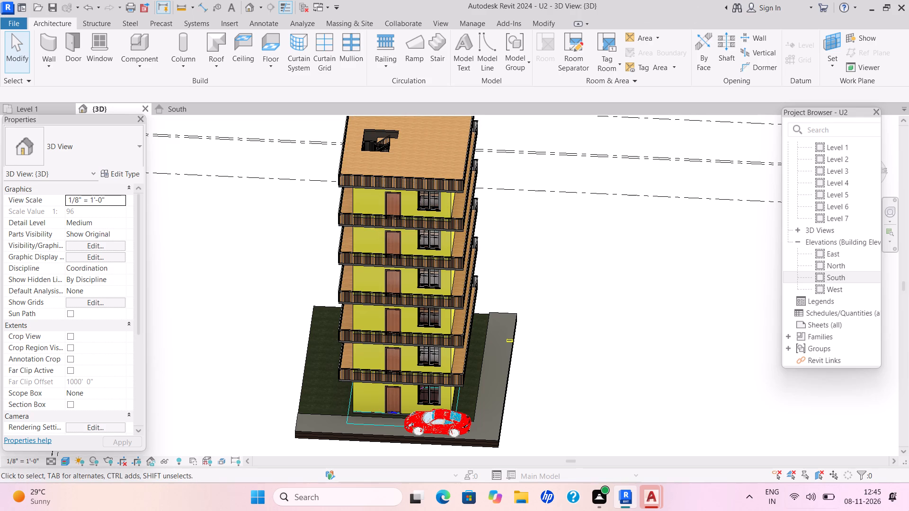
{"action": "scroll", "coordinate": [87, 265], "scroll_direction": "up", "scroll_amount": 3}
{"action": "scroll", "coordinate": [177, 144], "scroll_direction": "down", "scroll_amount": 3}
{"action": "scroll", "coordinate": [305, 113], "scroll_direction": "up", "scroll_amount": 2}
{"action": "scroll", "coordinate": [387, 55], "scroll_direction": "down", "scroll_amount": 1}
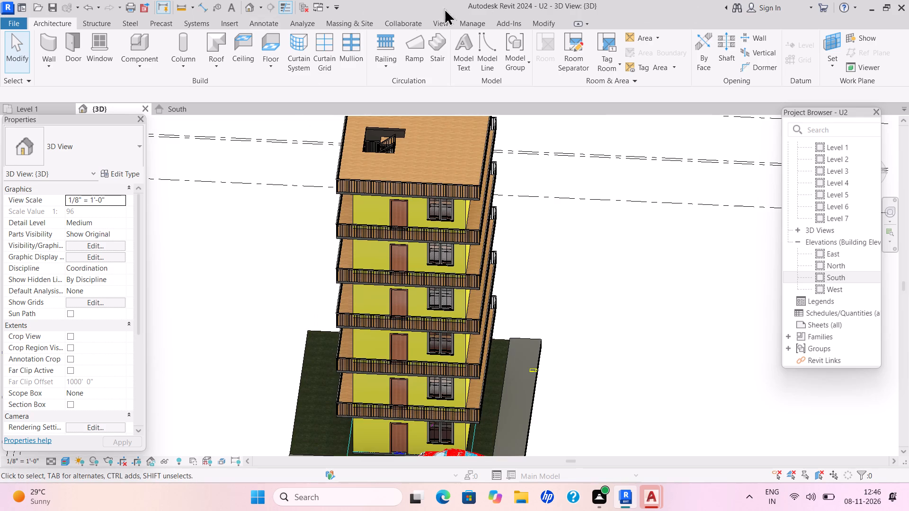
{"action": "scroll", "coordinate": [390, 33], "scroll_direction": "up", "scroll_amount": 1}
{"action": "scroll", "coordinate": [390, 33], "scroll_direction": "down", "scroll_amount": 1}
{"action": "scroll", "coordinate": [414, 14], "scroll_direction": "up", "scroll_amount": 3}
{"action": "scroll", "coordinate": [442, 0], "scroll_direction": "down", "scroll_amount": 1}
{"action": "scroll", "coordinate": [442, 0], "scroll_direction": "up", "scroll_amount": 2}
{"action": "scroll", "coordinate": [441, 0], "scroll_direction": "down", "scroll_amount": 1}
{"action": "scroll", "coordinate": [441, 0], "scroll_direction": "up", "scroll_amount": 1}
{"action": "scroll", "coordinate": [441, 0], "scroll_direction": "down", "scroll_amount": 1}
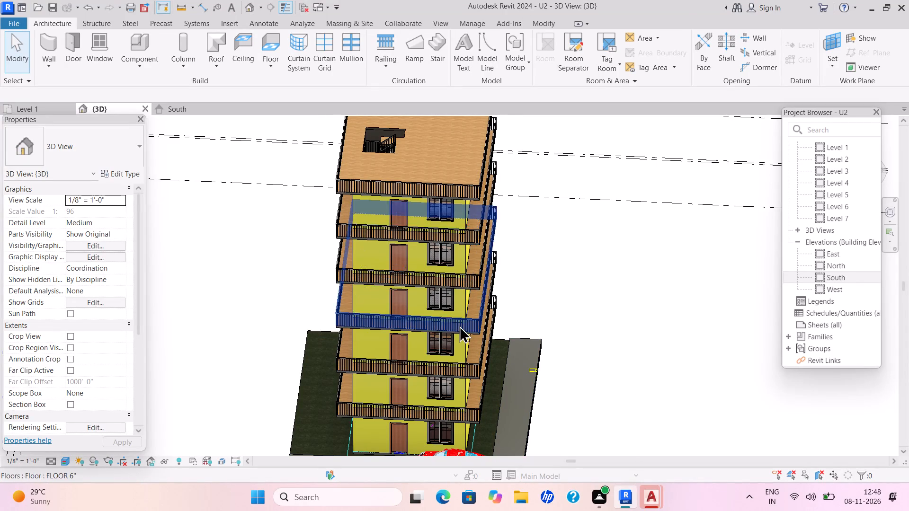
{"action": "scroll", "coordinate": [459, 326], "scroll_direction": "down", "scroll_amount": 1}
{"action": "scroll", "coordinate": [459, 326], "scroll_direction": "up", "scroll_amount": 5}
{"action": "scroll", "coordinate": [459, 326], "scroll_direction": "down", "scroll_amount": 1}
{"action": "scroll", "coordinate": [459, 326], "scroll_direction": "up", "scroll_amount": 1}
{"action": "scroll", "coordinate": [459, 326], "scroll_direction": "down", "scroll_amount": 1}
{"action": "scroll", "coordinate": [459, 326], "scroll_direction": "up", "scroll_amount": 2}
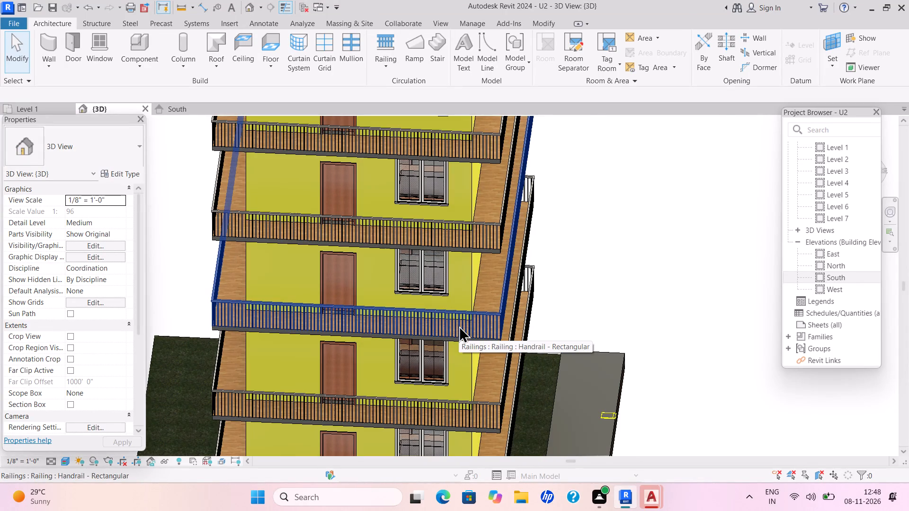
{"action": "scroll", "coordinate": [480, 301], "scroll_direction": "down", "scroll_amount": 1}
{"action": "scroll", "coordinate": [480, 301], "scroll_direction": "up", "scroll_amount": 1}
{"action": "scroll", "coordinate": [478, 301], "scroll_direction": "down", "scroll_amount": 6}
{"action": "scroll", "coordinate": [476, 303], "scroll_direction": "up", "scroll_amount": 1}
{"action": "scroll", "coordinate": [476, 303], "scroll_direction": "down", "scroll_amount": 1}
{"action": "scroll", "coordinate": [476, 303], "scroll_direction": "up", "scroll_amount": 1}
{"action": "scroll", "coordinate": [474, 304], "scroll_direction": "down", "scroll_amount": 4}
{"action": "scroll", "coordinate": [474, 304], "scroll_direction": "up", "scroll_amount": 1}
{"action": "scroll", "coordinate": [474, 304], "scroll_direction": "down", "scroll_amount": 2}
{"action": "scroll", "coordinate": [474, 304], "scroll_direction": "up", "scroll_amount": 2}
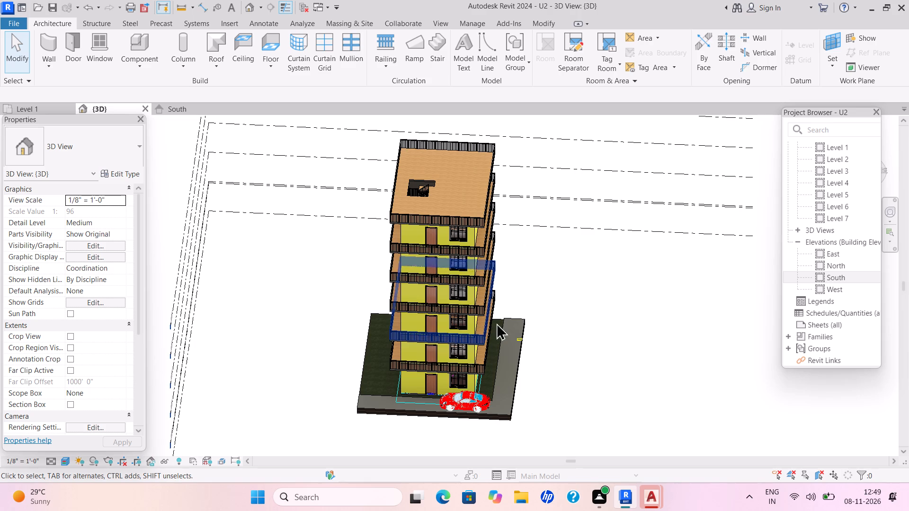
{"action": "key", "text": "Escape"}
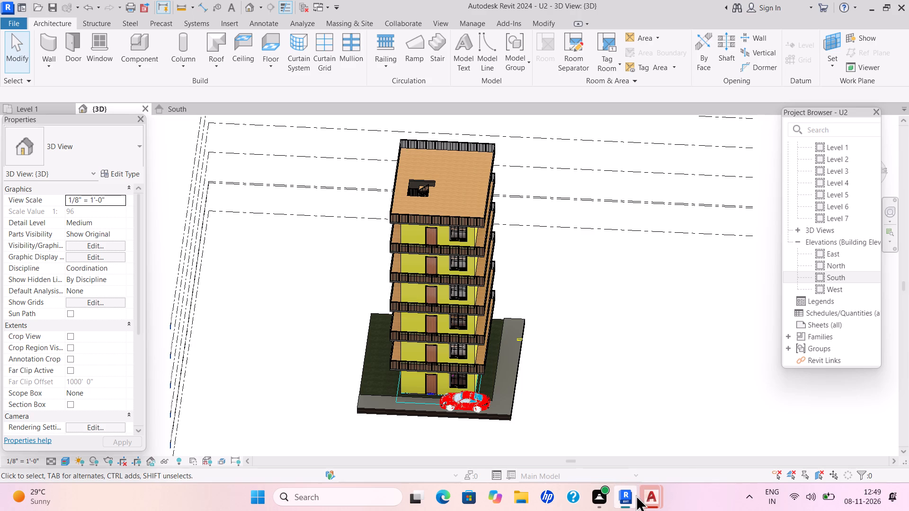
Switch to AutoCAD and open the drawing INTERNSHIP PPS 119 from the Documents folder.
{"action": "left_click", "coordinate": [662, 449]}
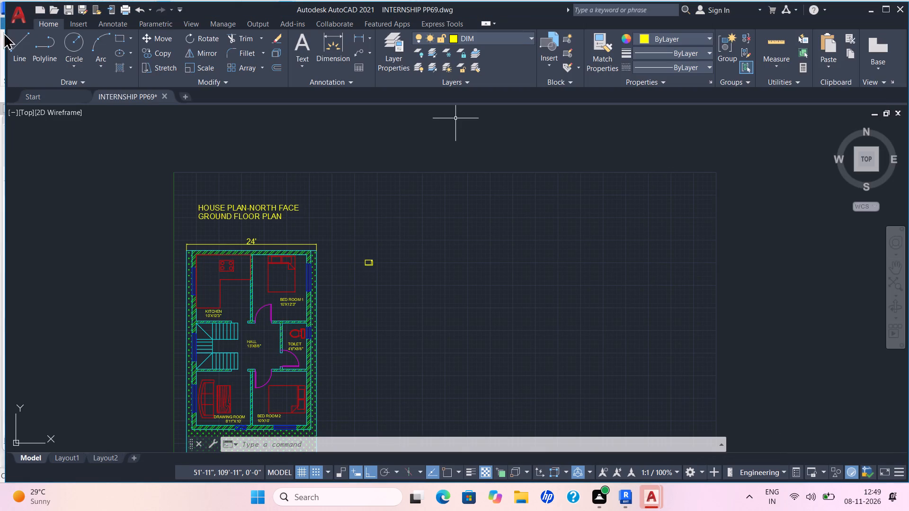
{"action": "left_click", "coordinate": [15, 19]}
{"action": "left_click", "coordinate": [52, 100]}
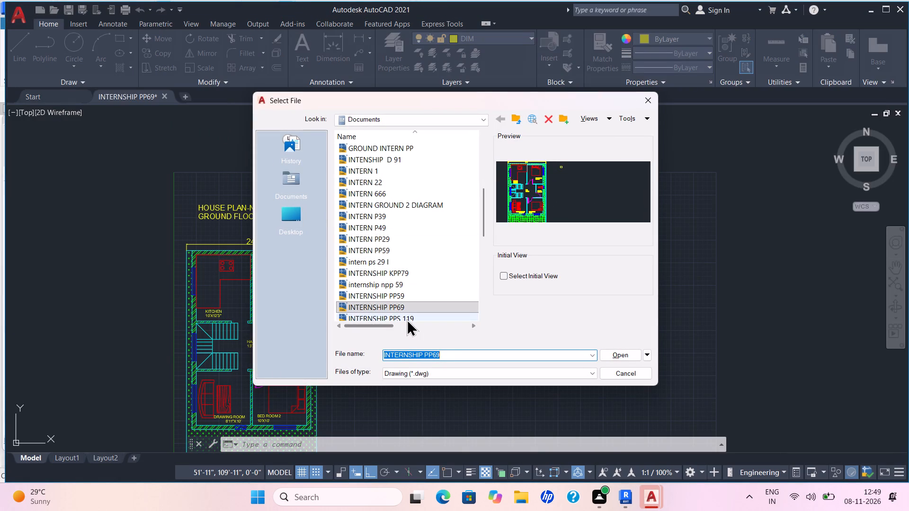
{"action": "left_click", "coordinate": [406, 317]}
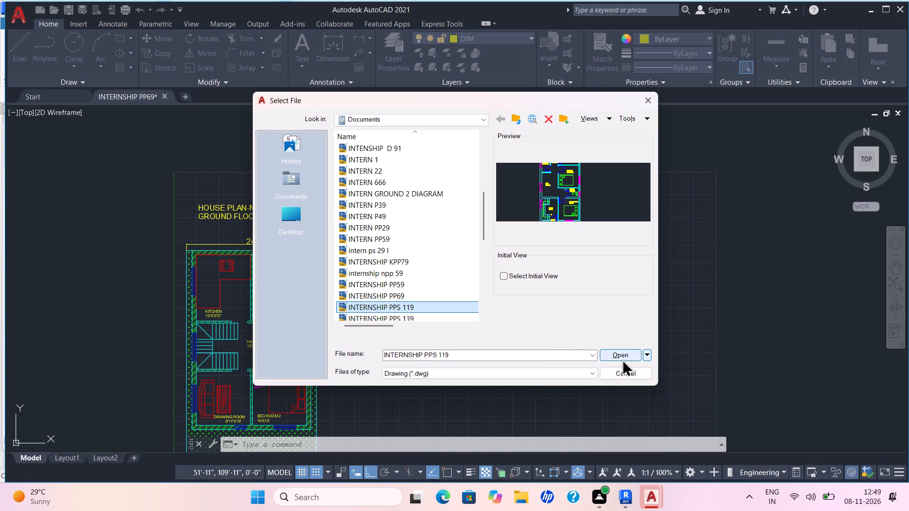
{"action": "left_click", "coordinate": [624, 357]}
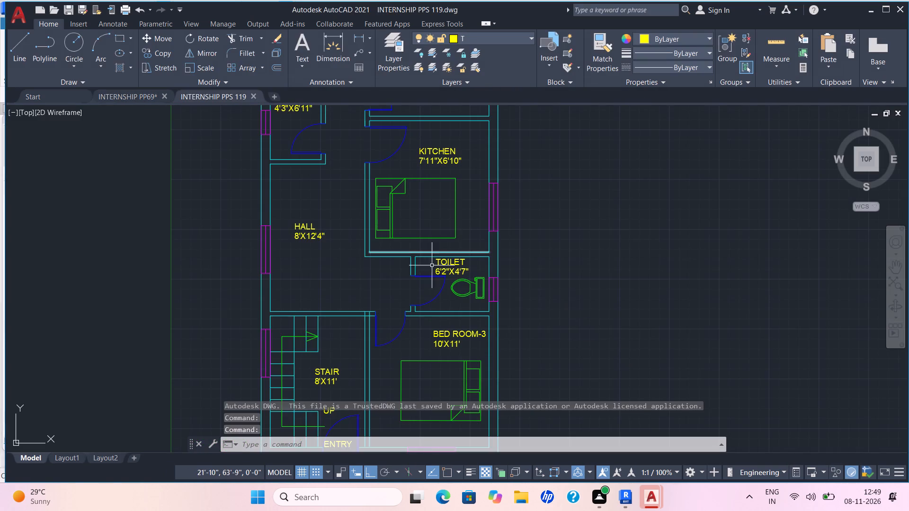
Examine the ground floor plan around the hall, kitchen and toilet, and view the whole drawing with Zoom All.
{"action": "scroll", "coordinate": [425, 280], "scroll_direction": "up", "scroll_amount": 1}
{"action": "middle_click_drag", "start_coordinate": [424, 283], "coordinate": [425, 342]}
{"action": "scroll", "coordinate": [424, 342], "scroll_direction": "down", "scroll_amount": 1}
{"action": "scroll", "coordinate": [425, 342], "scroll_direction": "up", "scroll_amount": 2}
{"action": "scroll", "coordinate": [429, 297], "scroll_direction": "up", "scroll_amount": 1}
{"action": "scroll", "coordinate": [429, 299], "scroll_direction": "down", "scroll_amount": 1}
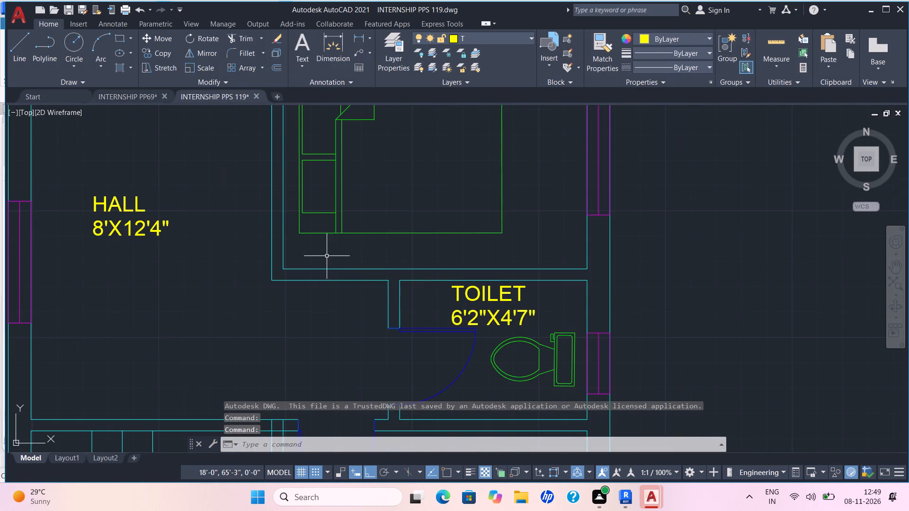
{"action": "scroll", "coordinate": [327, 257], "scroll_direction": "down", "scroll_amount": 2}
{"action": "scroll", "coordinate": [327, 261], "scroll_direction": "up", "scroll_amount": 1}
{"action": "scroll", "coordinate": [327, 261], "scroll_direction": "down", "scroll_amount": 1}
{"action": "scroll", "coordinate": [327, 261], "scroll_direction": "up", "scroll_amount": 2}
{"action": "scroll", "coordinate": [327, 261], "scroll_direction": "down", "scroll_amount": 1}
{"action": "scroll", "coordinate": [327, 261], "scroll_direction": "up", "scroll_amount": 2}
{"action": "scroll", "coordinate": [330, 262], "scroll_direction": "down", "scroll_amount": 1}
{"action": "scroll", "coordinate": [330, 262], "scroll_direction": "up", "scroll_amount": 2}
{"action": "scroll", "coordinate": [330, 262], "scroll_direction": "down", "scroll_amount": 1}
{"action": "scroll", "coordinate": [330, 262], "scroll_direction": "up", "scroll_amount": 1}
{"action": "scroll", "coordinate": [330, 262], "scroll_direction": "down", "scroll_amount": 1}
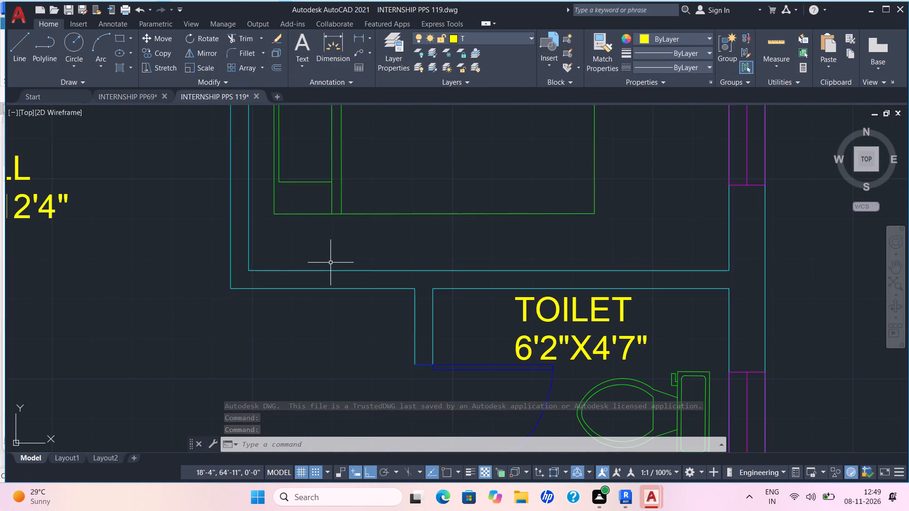
{"action": "scroll", "coordinate": [330, 263], "scroll_direction": "down", "scroll_amount": 1}
{"action": "scroll", "coordinate": [330, 263], "scroll_direction": "up", "scroll_amount": 1}
{"action": "scroll", "coordinate": [330, 264], "scroll_direction": "down", "scroll_amount": 1}
{"action": "scroll", "coordinate": [330, 264], "scroll_direction": "up", "scroll_amount": 2}
{"action": "scroll", "coordinate": [330, 264], "scroll_direction": "down", "scroll_amount": 2}
{"action": "scroll", "coordinate": [330, 265], "scroll_direction": "up", "scroll_amount": 1}
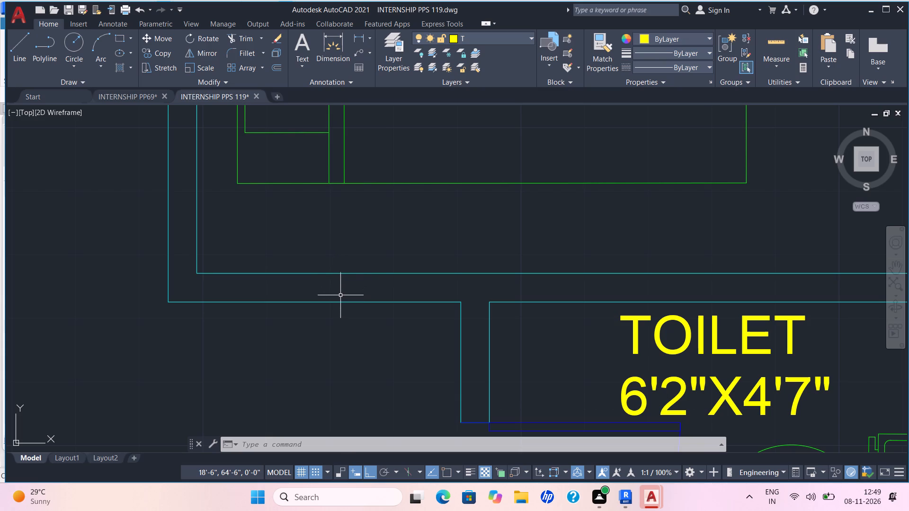
{"action": "scroll", "coordinate": [334, 299], "scroll_direction": "down", "scroll_amount": 1}
{"action": "scroll", "coordinate": [334, 299], "scroll_direction": "up", "scroll_amount": 1}
{"action": "scroll", "coordinate": [336, 299], "scroll_direction": "down", "scroll_amount": 3}
{"action": "scroll", "coordinate": [336, 299], "scroll_direction": "up", "scroll_amount": 1}
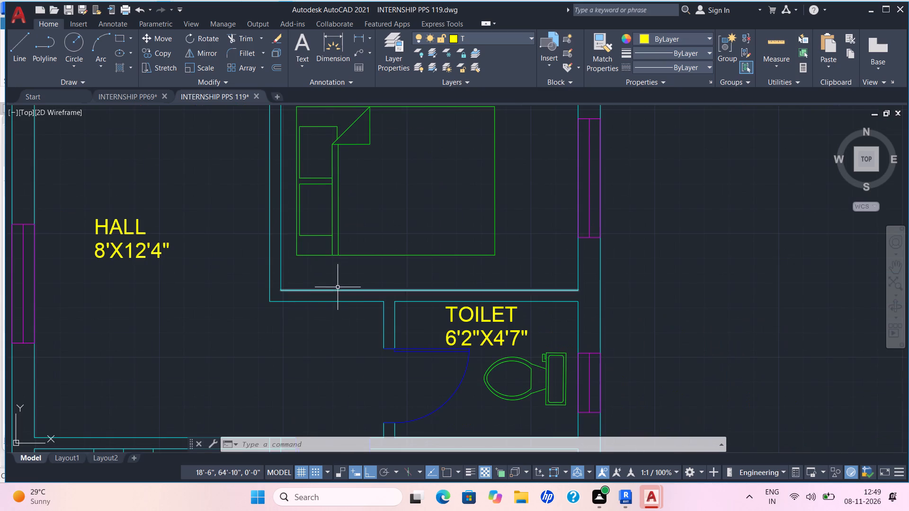
{"action": "scroll", "coordinate": [339, 285], "scroll_direction": "down", "scroll_amount": 4}
{"action": "scroll", "coordinate": [341, 275], "scroll_direction": "up", "scroll_amount": 1}
{"action": "scroll", "coordinate": [341, 275], "scroll_direction": "down", "scroll_amount": 2}
{"action": "scroll", "coordinate": [341, 274], "scroll_direction": "up", "scroll_amount": 2}
{"action": "scroll", "coordinate": [341, 274], "scroll_direction": "down", "scroll_amount": 1}
{"action": "scroll", "coordinate": [341, 274], "scroll_direction": "up", "scroll_amount": 1}
{"action": "scroll", "coordinate": [341, 274], "scroll_direction": "down", "scroll_amount": 1}
{"action": "scroll", "coordinate": [341, 274], "scroll_direction": "up", "scroll_amount": 2}
{"action": "scroll", "coordinate": [342, 276], "scroll_direction": "down", "scroll_amount": 1}
{"action": "scroll", "coordinate": [342, 280], "scroll_direction": "up", "scroll_amount": 1}
{"action": "scroll", "coordinate": [342, 286], "scroll_direction": "down", "scroll_amount": 1}
{"action": "scroll", "coordinate": [343, 287], "scroll_direction": "up", "scroll_amount": 1}
{"action": "scroll", "coordinate": [343, 287], "scroll_direction": "down", "scroll_amount": 1}
{"action": "scroll", "coordinate": [343, 287], "scroll_direction": "up", "scroll_amount": 2}
{"action": "scroll", "coordinate": [344, 287], "scroll_direction": "down", "scroll_amount": 1}
{"action": "scroll", "coordinate": [344, 287], "scroll_direction": "up", "scroll_amount": 1}
{"action": "scroll", "coordinate": [344, 287], "scroll_direction": "down", "scroll_amount": 2}
{"action": "scroll", "coordinate": [344, 287], "scroll_direction": "up", "scroll_amount": 1}
{"action": "scroll", "coordinate": [344, 287], "scroll_direction": "down", "scroll_amount": 2}
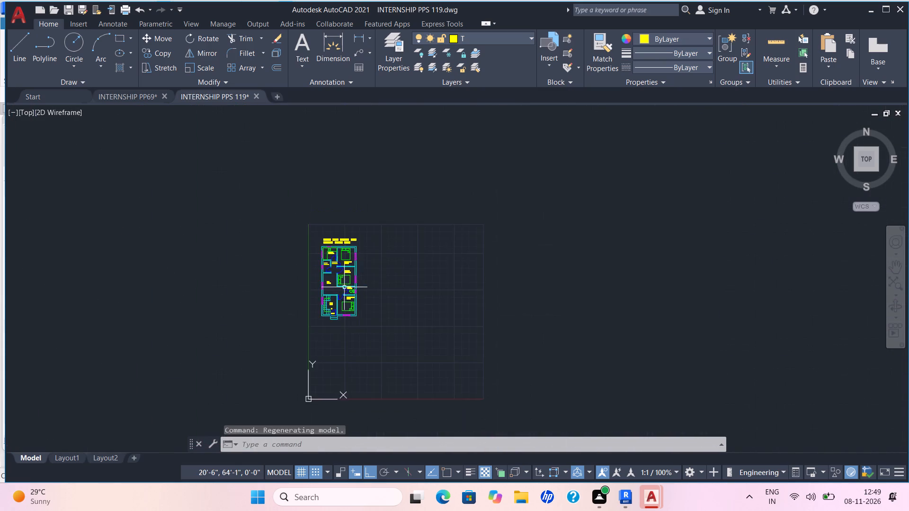
{"action": "scroll", "coordinate": [346, 282], "scroll_direction": "up", "scroll_amount": 4}
{"action": "scroll", "coordinate": [346, 283], "scroll_direction": "down", "scroll_amount": 1}
{"action": "scroll", "coordinate": [346, 284], "scroll_direction": "up", "scroll_amount": 9}
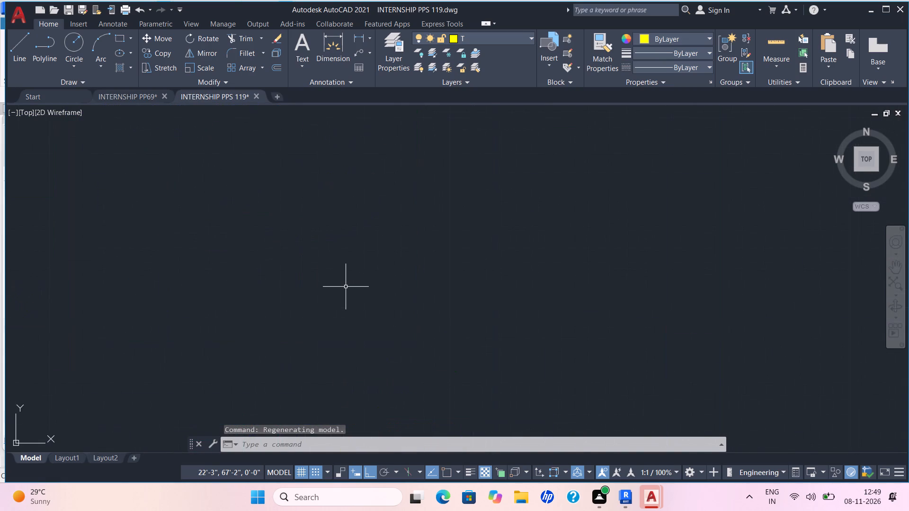
{"action": "scroll", "coordinate": [346, 287], "scroll_direction": "down", "scroll_amount": 1}
{"action": "scroll", "coordinate": [346, 287], "scroll_direction": "up", "scroll_amount": 2}
{"action": "scroll", "coordinate": [347, 290], "scroll_direction": "down", "scroll_amount": 1}
{"action": "scroll", "coordinate": [347, 290], "scroll_direction": "up", "scroll_amount": 1}
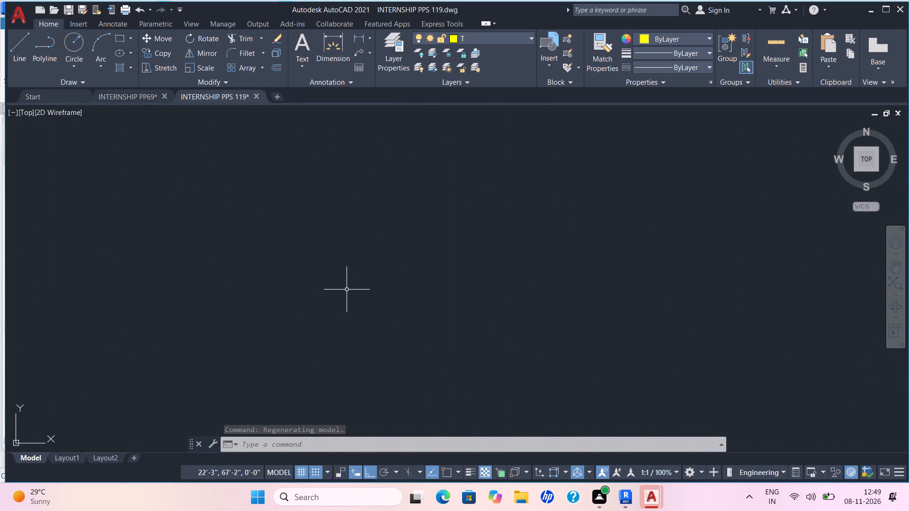
{"action": "scroll", "coordinate": [347, 290], "scroll_direction": "down", "scroll_amount": 1}
{"action": "scroll", "coordinate": [347, 290], "scroll_direction": "up", "scroll_amount": 2}
{"action": "scroll", "coordinate": [347, 290], "scroll_direction": "down", "scroll_amount": 2}
{"action": "scroll", "coordinate": [347, 290], "scroll_direction": "up", "scroll_amount": 1}
{"action": "scroll", "coordinate": [347, 290], "scroll_direction": "down", "scroll_amount": 1}
{"action": "scroll", "coordinate": [347, 290], "scroll_direction": "up", "scroll_amount": 1}
{"action": "scroll", "coordinate": [347, 290], "scroll_direction": "down", "scroll_amount": 1}
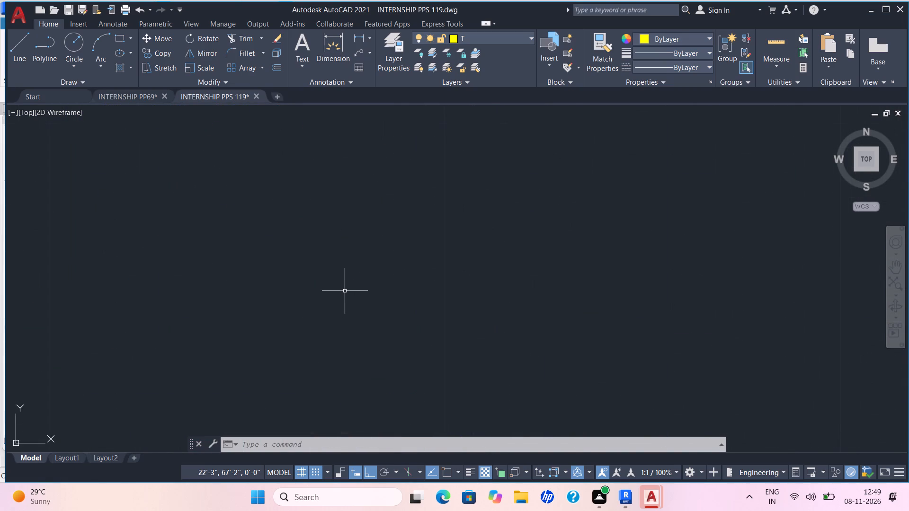
{"action": "key", "text": "z"}
{"action": "key", "text": "Return"}
{"action": "key", "text": "a"}
{"action": "key", "text": "Return"}
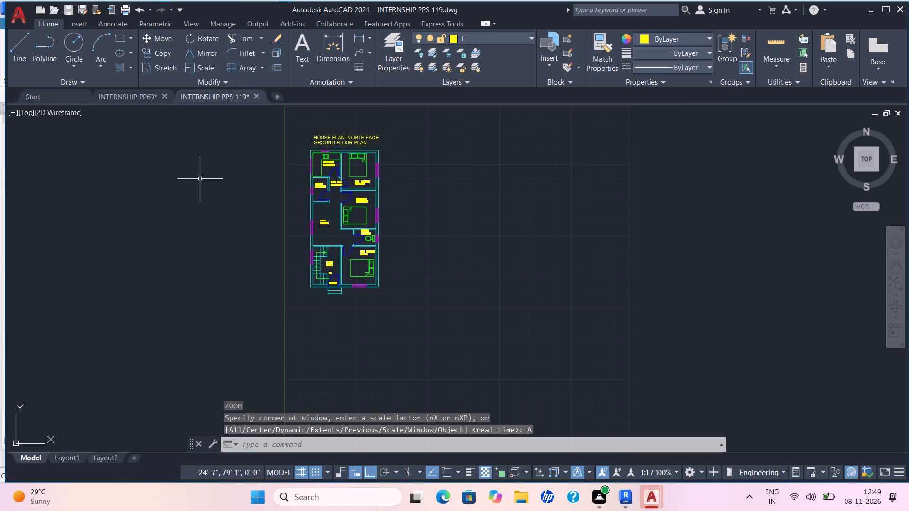
Close the INTERNSHIP PP69 drawing, leaving INTERNSHIP PPS 119 open.
{"action": "left_click", "coordinate": [162, 96]}
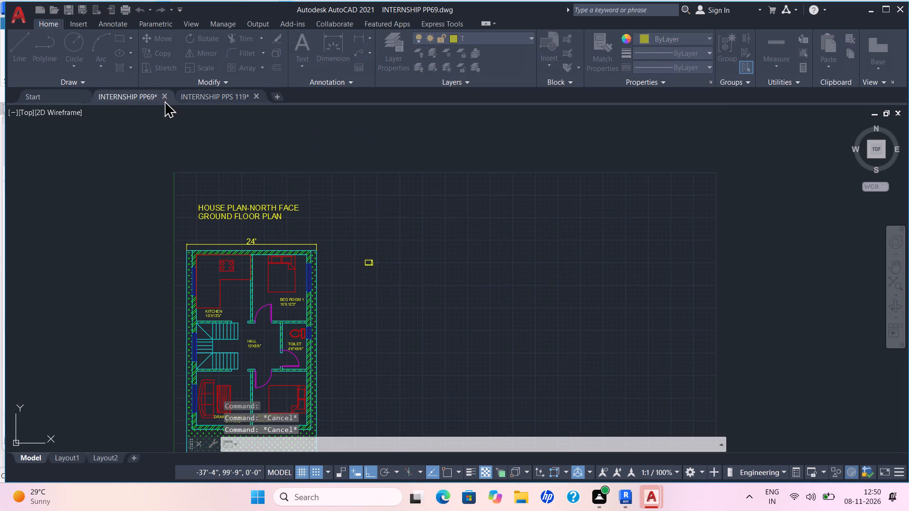
{"action": "left_click", "coordinate": [511, 273]}
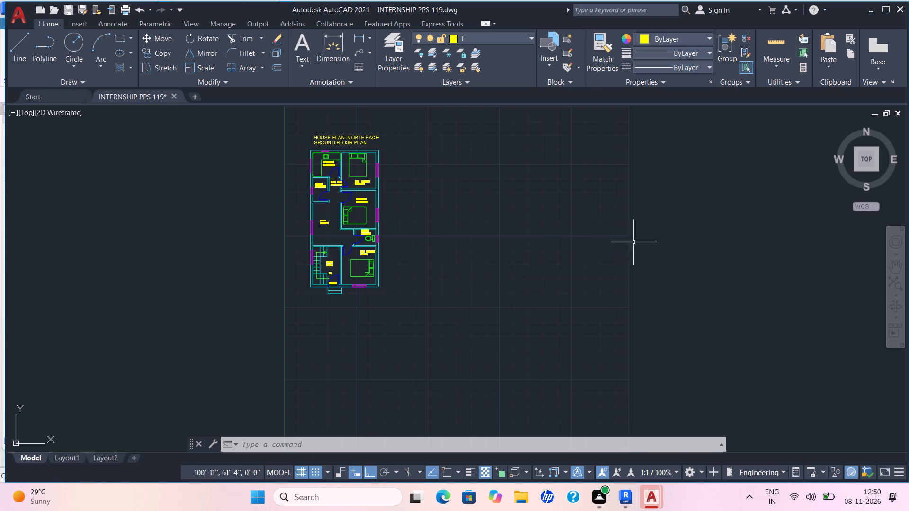
Switch back to Revit and examine the multi-storey house, its roof opening and the ground-level car in the 3D view.
{"action": "left_click", "coordinate": [614, 453]}
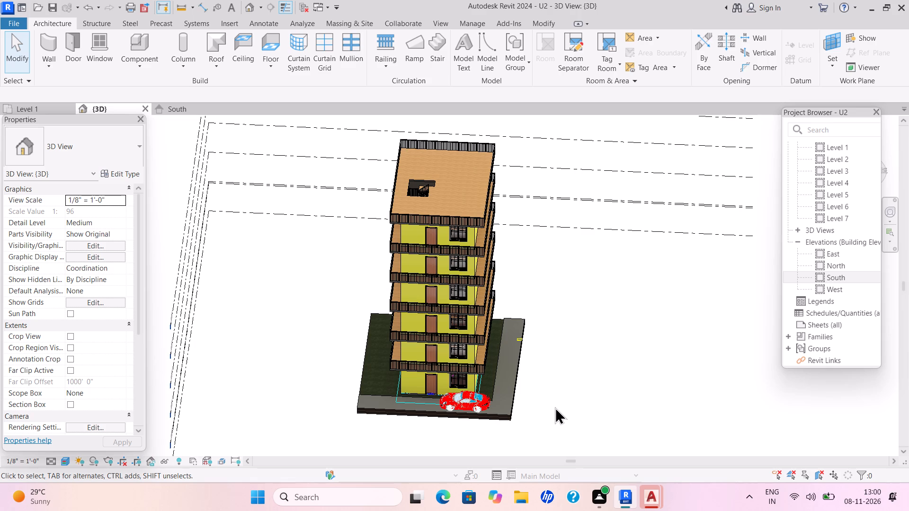
{"action": "scroll", "coordinate": [642, 121], "scroll_direction": "up", "scroll_amount": 1}
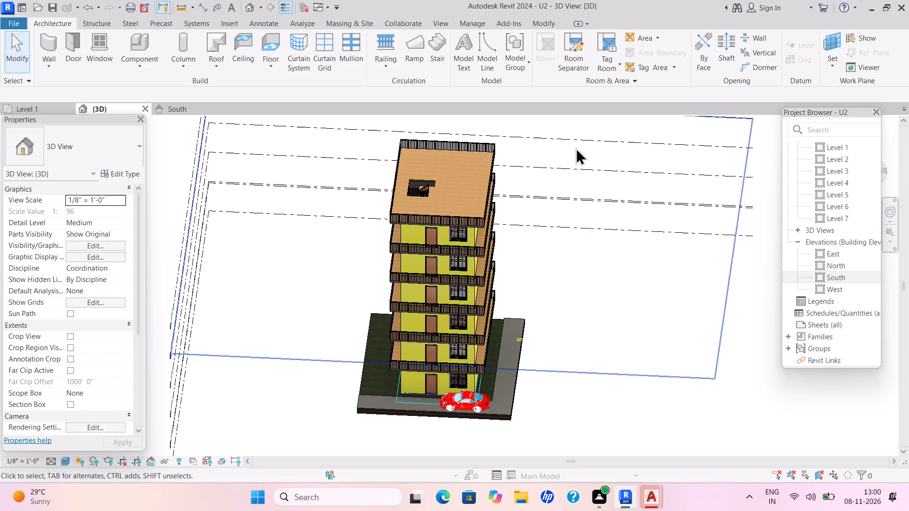
{"action": "scroll", "coordinate": [485, 195], "scroll_direction": "down", "scroll_amount": 2}
{"action": "scroll", "coordinate": [498, 204], "scroll_direction": "up", "scroll_amount": 2}
{"action": "scroll", "coordinate": [505, 209], "scroll_direction": "down", "scroll_amount": 1}
{"action": "scroll", "coordinate": [560, 262], "scroll_direction": "up", "scroll_amount": 1}
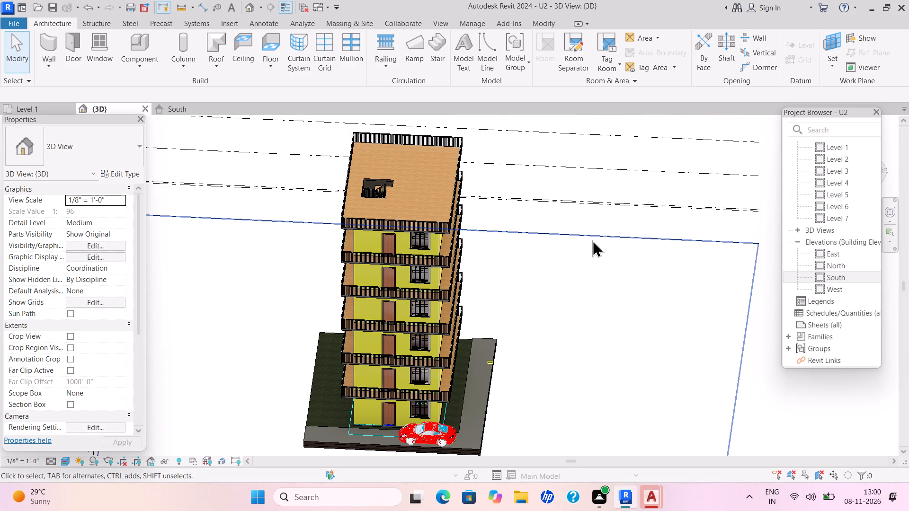
{"action": "scroll", "coordinate": [606, 231], "scroll_direction": "down", "scroll_amount": 1}
{"action": "scroll", "coordinate": [617, 224], "scroll_direction": "up", "scroll_amount": 1}
{"action": "scroll", "coordinate": [633, 216], "scroll_direction": "down", "scroll_amount": 1}
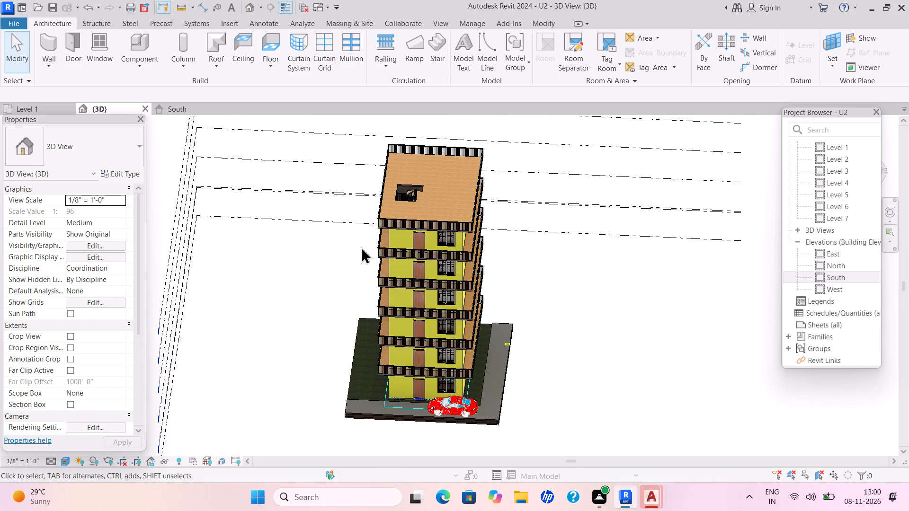
{"action": "scroll", "coordinate": [481, 202], "scroll_direction": "up", "scroll_amount": 3}
{"action": "scroll", "coordinate": [643, 181], "scroll_direction": "down", "scroll_amount": 1}
{"action": "scroll", "coordinate": [685, 168], "scroll_direction": "up", "scroll_amount": 1}
{"action": "scroll", "coordinate": [685, 168], "scroll_direction": "down", "scroll_amount": 1}
{"action": "scroll", "coordinate": [685, 168], "scroll_direction": "up", "scroll_amount": 2}
{"action": "scroll", "coordinate": [492, 196], "scroll_direction": "down", "scroll_amount": 1}
{"action": "scroll", "coordinate": [486, 197], "scroll_direction": "up", "scroll_amount": 1}
{"action": "scroll", "coordinate": [477, 199], "scroll_direction": "down", "scroll_amount": 2}
{"action": "scroll", "coordinate": [442, 208], "scroll_direction": "up", "scroll_amount": 2}
{"action": "scroll", "coordinate": [409, 219], "scroll_direction": "down", "scroll_amount": 1}
{"action": "scroll", "coordinate": [409, 220], "scroll_direction": "up", "scroll_amount": 1}
{"action": "scroll", "coordinate": [409, 220], "scroll_direction": "down", "scroll_amount": 3}
{"action": "scroll", "coordinate": [408, 222], "scroll_direction": "up", "scroll_amount": 1}
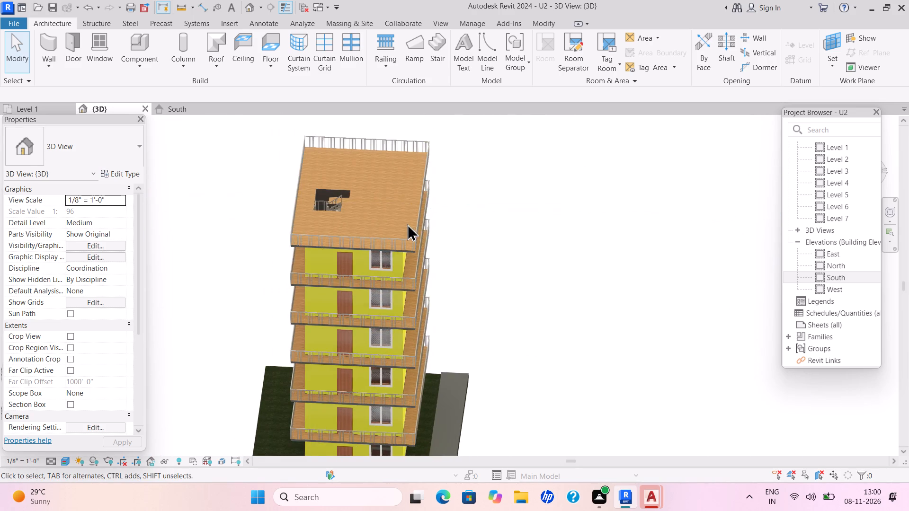
{"action": "scroll", "coordinate": [406, 226], "scroll_direction": "down", "scroll_amount": 1}
{"action": "scroll", "coordinate": [405, 228], "scroll_direction": "up", "scroll_amount": 1}
{"action": "scroll", "coordinate": [405, 228], "scroll_direction": "down", "scroll_amount": 1}
{"action": "scroll", "coordinate": [405, 228], "scroll_direction": "up", "scroll_amount": 2}
{"action": "scroll", "coordinate": [404, 229], "scroll_direction": "down", "scroll_amount": 2}
{"action": "scroll", "coordinate": [404, 229], "scroll_direction": "up", "scroll_amount": 1}
{"action": "scroll", "coordinate": [404, 229], "scroll_direction": "down", "scroll_amount": 1}
{"action": "scroll", "coordinate": [402, 231], "scroll_direction": "up", "scroll_amount": 3}
{"action": "scroll", "coordinate": [402, 231], "scroll_direction": "down", "scroll_amount": 1}
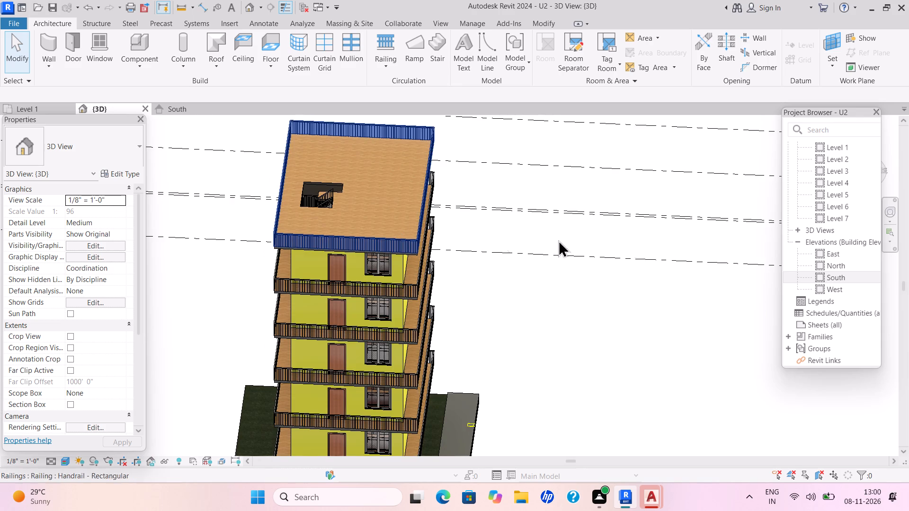
{"action": "key", "text": "Escape"}
{"action": "scroll", "coordinate": [457, 285], "scroll_direction": "down", "scroll_amount": 1}
{"action": "scroll", "coordinate": [446, 289], "scroll_direction": "up", "scroll_amount": 1}
{"action": "scroll", "coordinate": [446, 290], "scroll_direction": "down", "scroll_amount": 1}
{"action": "scroll", "coordinate": [448, 290], "scroll_direction": "up", "scroll_amount": 1}
{"action": "middle_click_drag", "start_coordinate": [451, 291], "coordinate": [522, 231]}
{"action": "scroll", "coordinate": [526, 214], "scroll_direction": "down", "scroll_amount": 2}
{"action": "scroll", "coordinate": [525, 216], "scroll_direction": "up", "scroll_amount": 2}
{"action": "scroll", "coordinate": [525, 219], "scroll_direction": "down", "scroll_amount": 1}
{"action": "scroll", "coordinate": [524, 221], "scroll_direction": "up", "scroll_amount": 1}
{"action": "scroll", "coordinate": [524, 221], "scroll_direction": "down", "scroll_amount": 2}
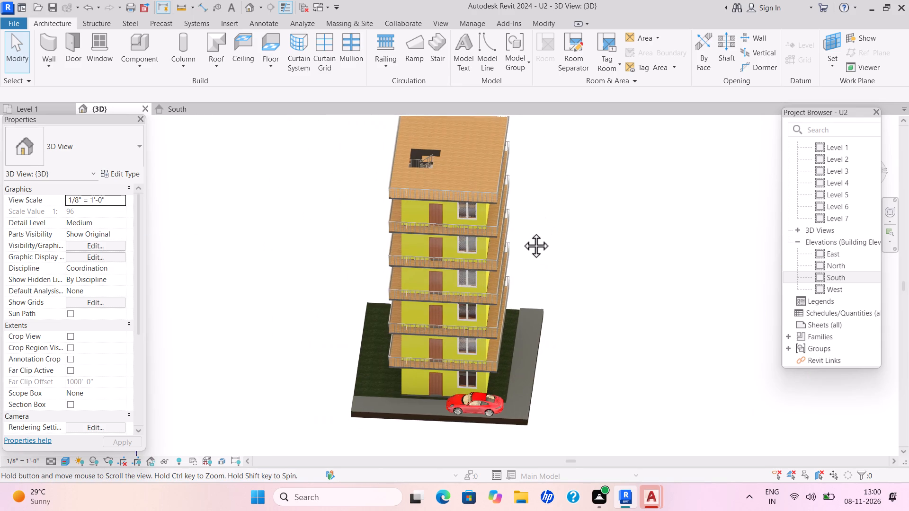
{"action": "middle_click_drag", "start_coordinate": [522, 231], "coordinate": [522, 233]}
{"action": "middle_click", "coordinate": [521, 234]}
{"action": "middle_click_drag", "start_coordinate": [523, 245], "coordinate": [515, 255]}
{"action": "middle_click_drag", "start_coordinate": [511, 259], "coordinate": [496, 263]}
{"action": "key", "text": "Escape"}
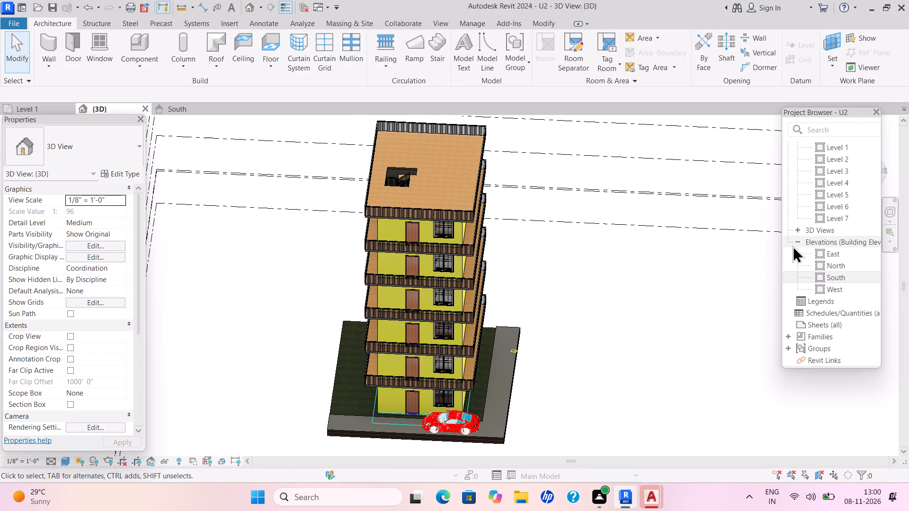
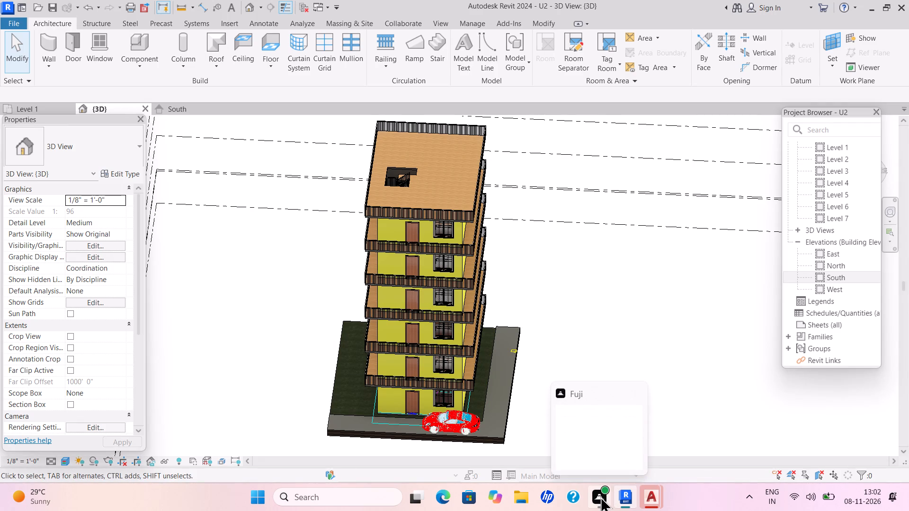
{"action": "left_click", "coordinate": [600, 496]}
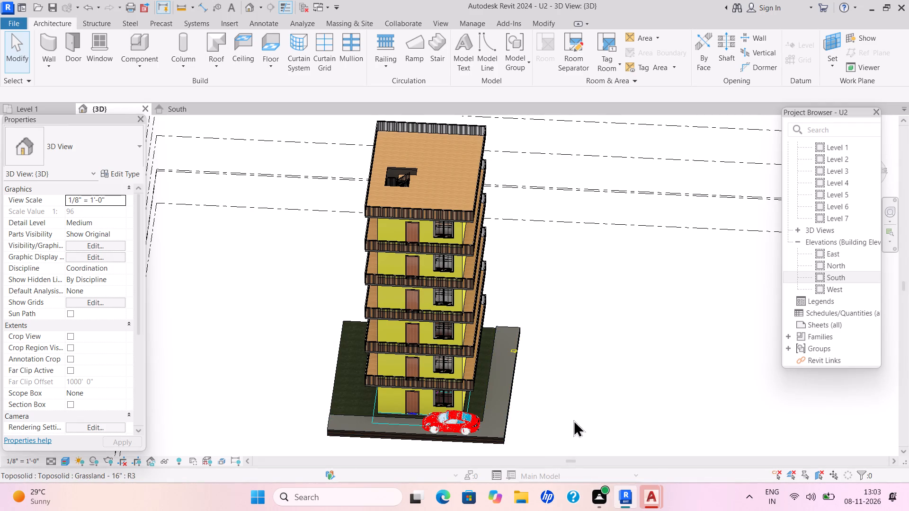